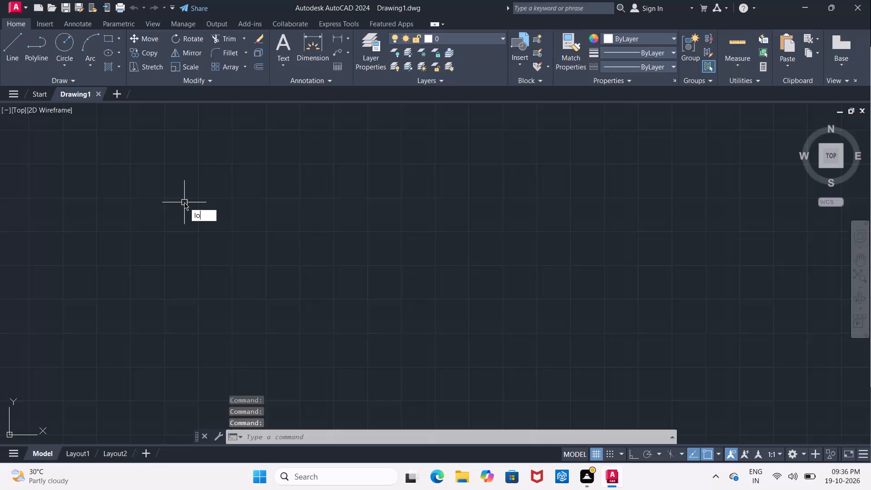
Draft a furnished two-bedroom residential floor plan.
Turn on command log file recording with LOGFILEON.
{"action": "key", "text": "g"}
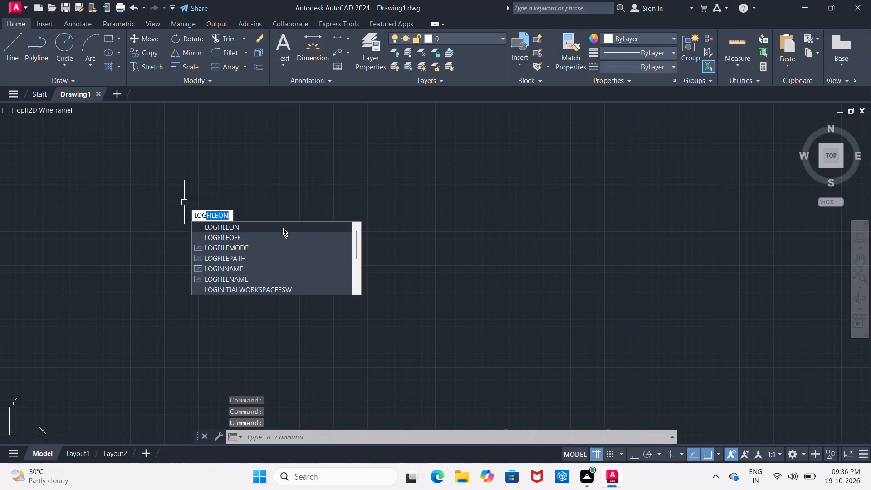
{"action": "left_click", "coordinate": [283, 228]}
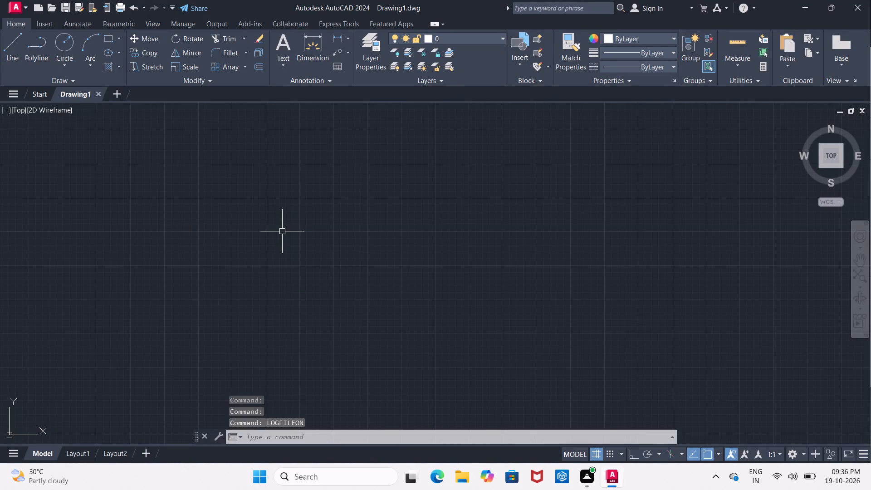
Set the drawing's length units to Architectural with a precision of 0'-0 1/2".
{"action": "type", "text": "un"}
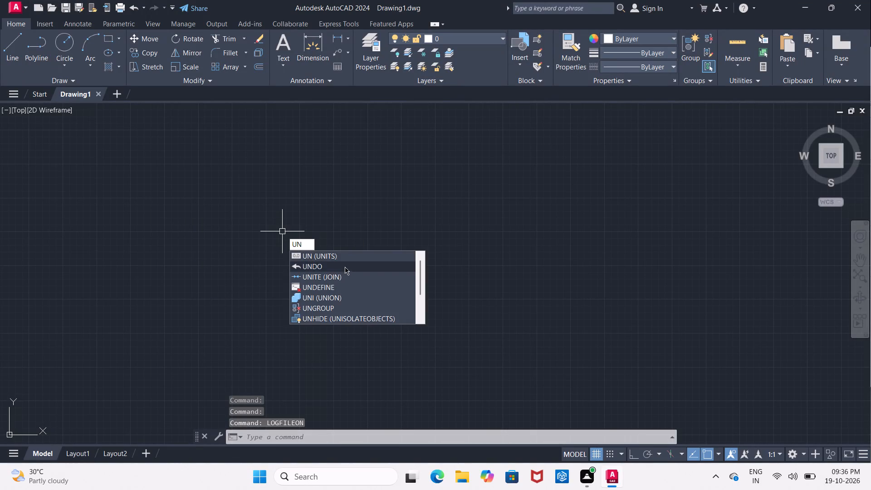
{"action": "left_click", "coordinate": [345, 259]}
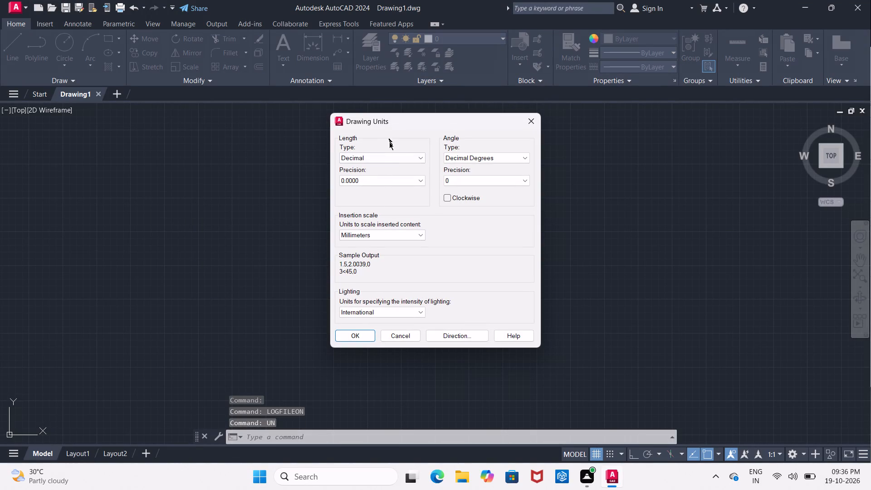
{"action": "left_click", "coordinate": [393, 161]}
{"action": "left_click", "coordinate": [393, 158]}
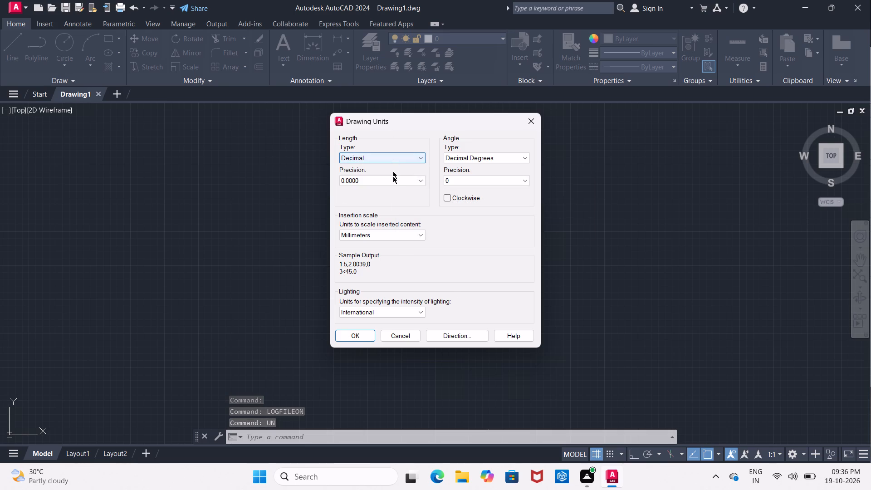
{"action": "left_click", "coordinate": [393, 178]}
{"action": "left_click", "coordinate": [393, 202]}
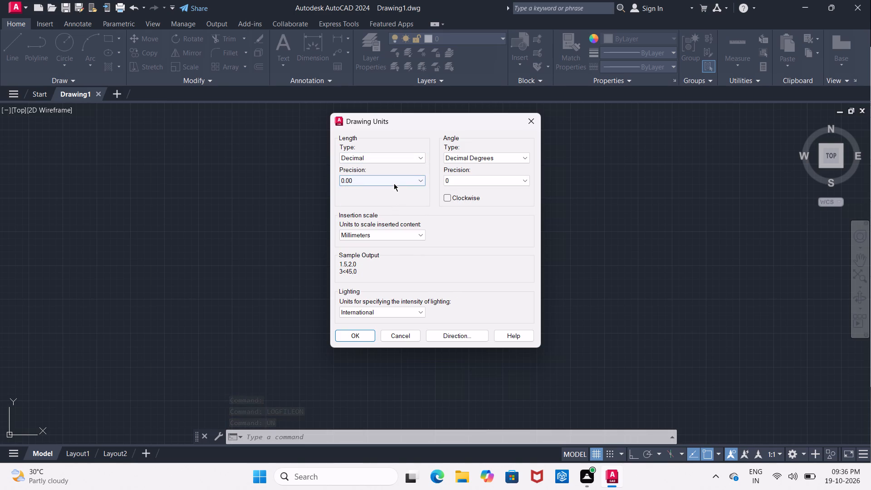
{"action": "left_click", "coordinate": [394, 183]}
{"action": "left_click", "coordinate": [394, 183]}
{"action": "left_click", "coordinate": [398, 153]}
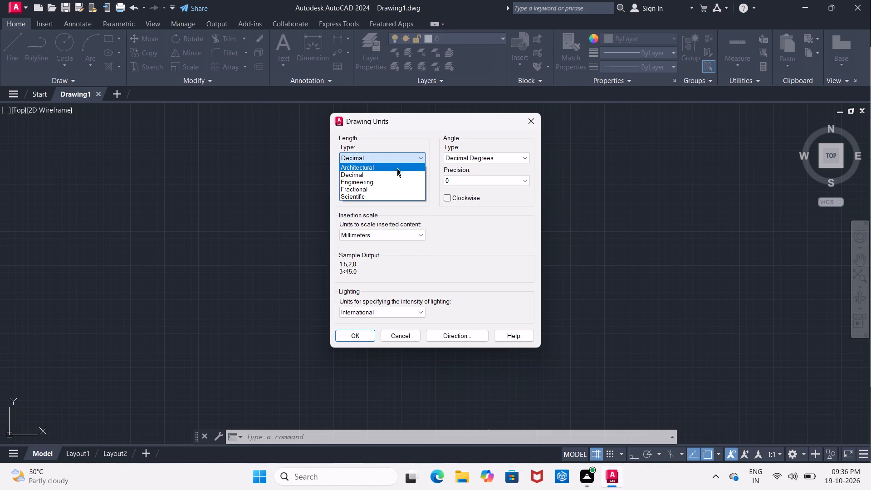
{"action": "left_click", "coordinate": [397, 164]}
{"action": "left_click", "coordinate": [397, 181]}
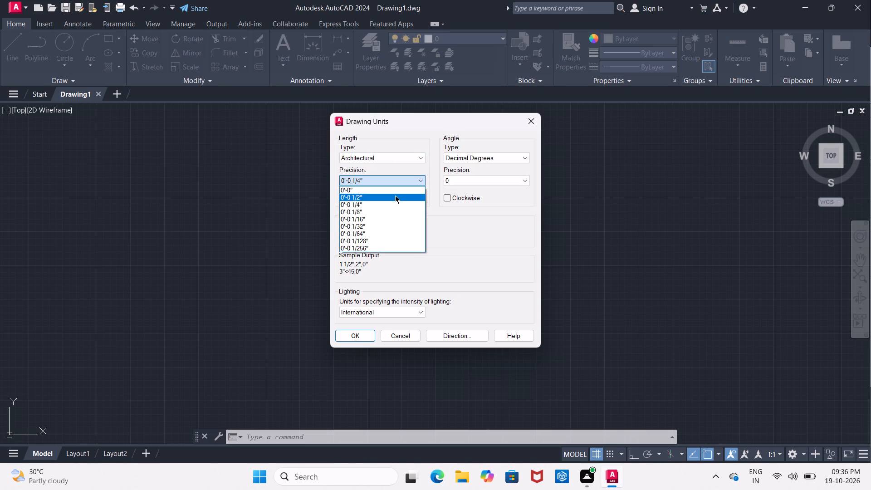
{"action": "left_click", "coordinate": [395, 196]}
Set the insertion scale to Inches and the angle precision to 0.00, and apply the drawing units.
{"action": "left_click", "coordinate": [394, 236]}
{"action": "left_click", "coordinate": [391, 255]}
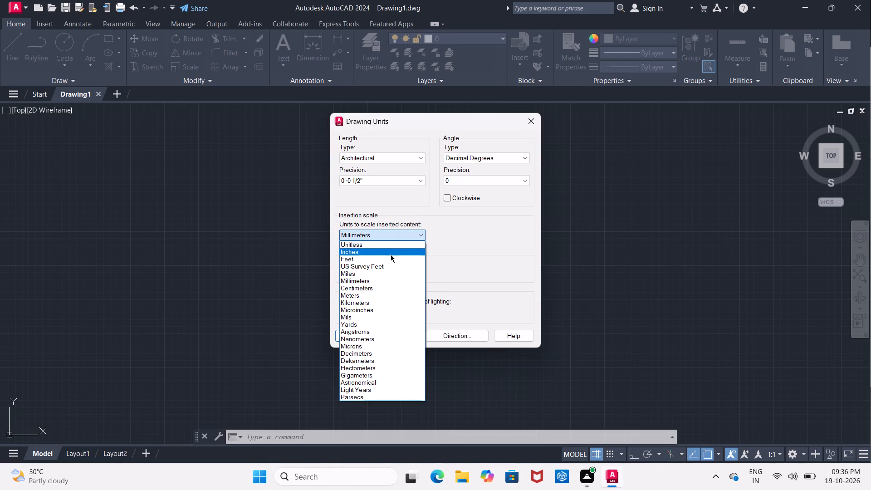
{"action": "left_click", "coordinate": [455, 176]}
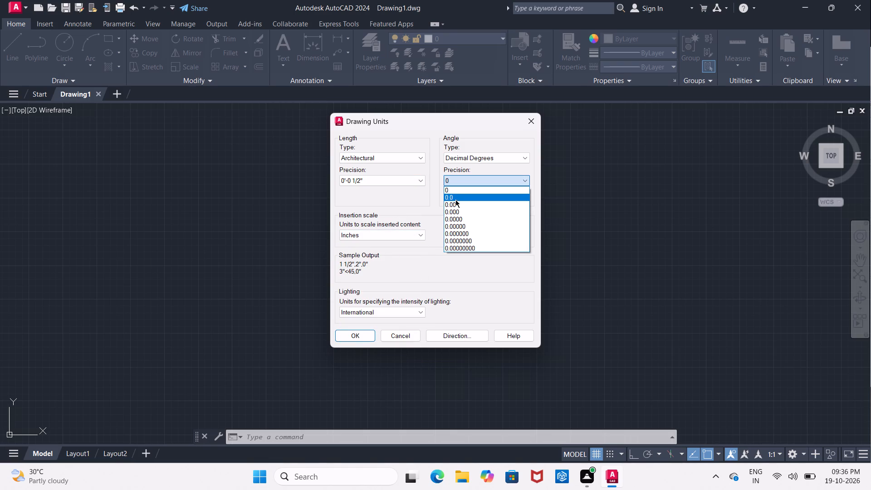
{"action": "left_click", "coordinate": [455, 204]}
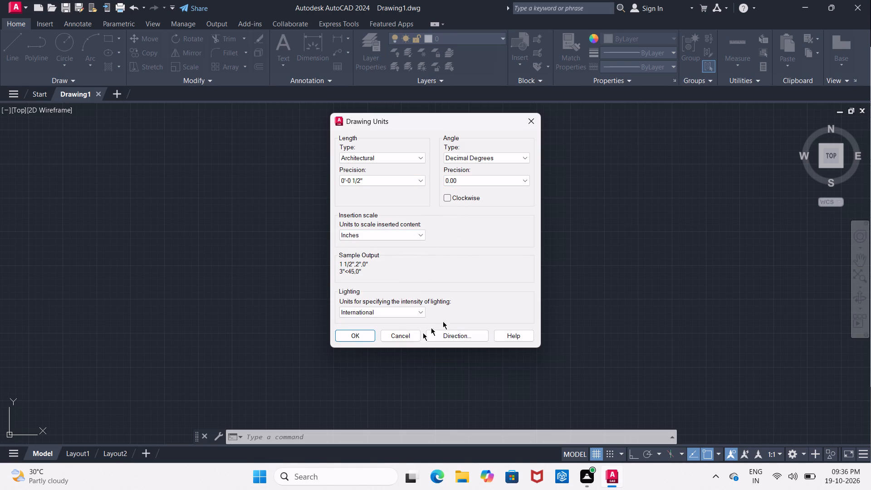
{"action": "left_click", "coordinate": [349, 335]}
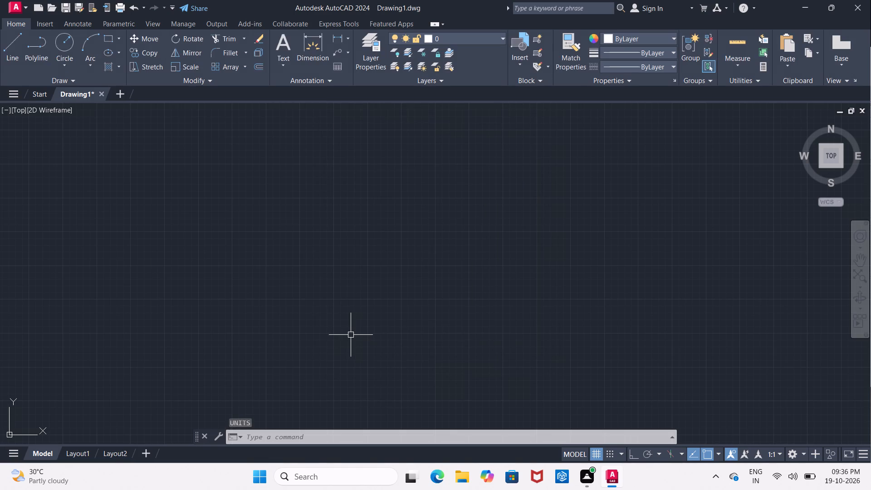
Modify the ISO-25 dimension style's primary units to Architectural format with 0'-0 1/2" precision.
{"action": "type", "text": "d"}
{"action": "key", "text": "space"}
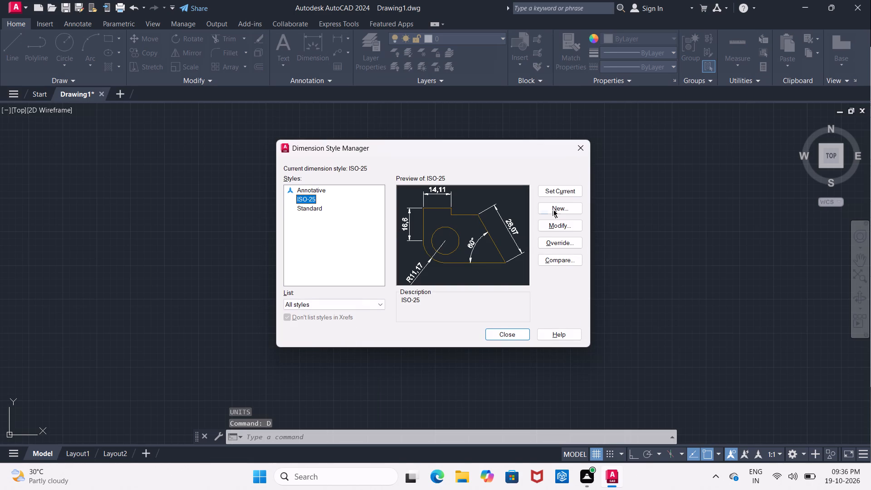
{"action": "left_click", "coordinate": [563, 224]}
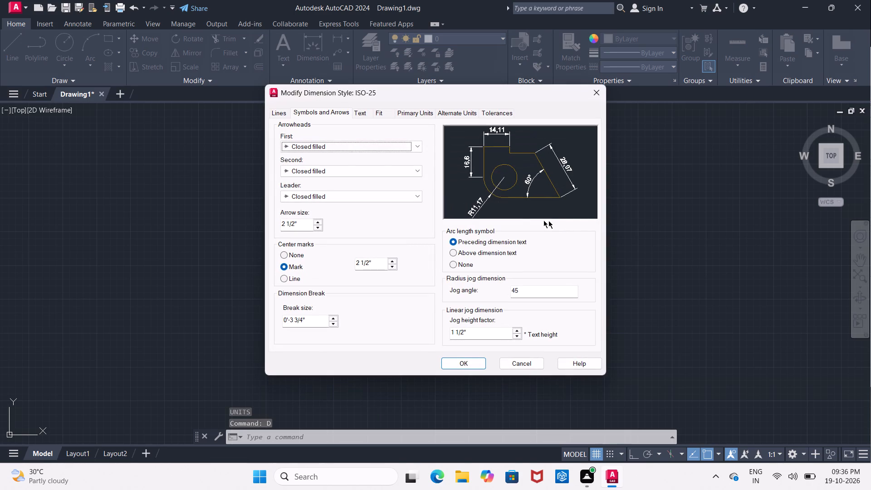
{"action": "left_click", "coordinate": [418, 114]}
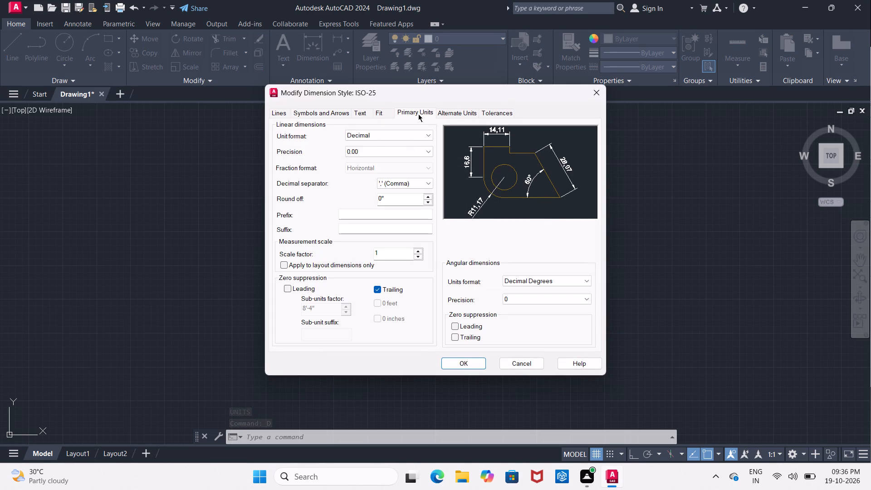
{"action": "left_click", "coordinate": [421, 135]}
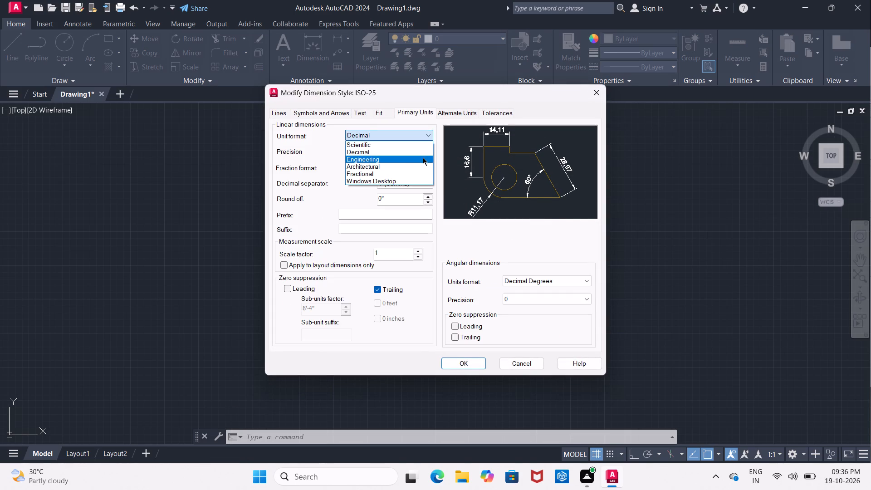
{"action": "left_click", "coordinate": [424, 165]}
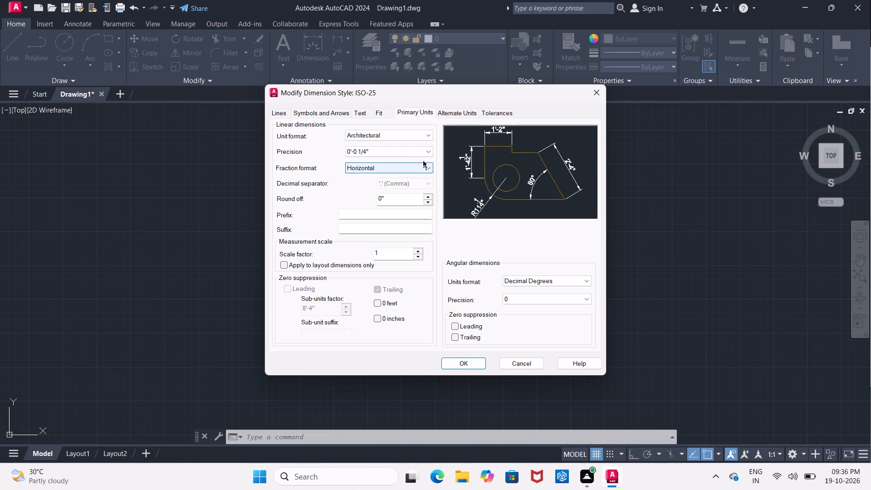
{"action": "left_click", "coordinate": [422, 155]}
{"action": "left_click", "coordinate": [423, 167]}
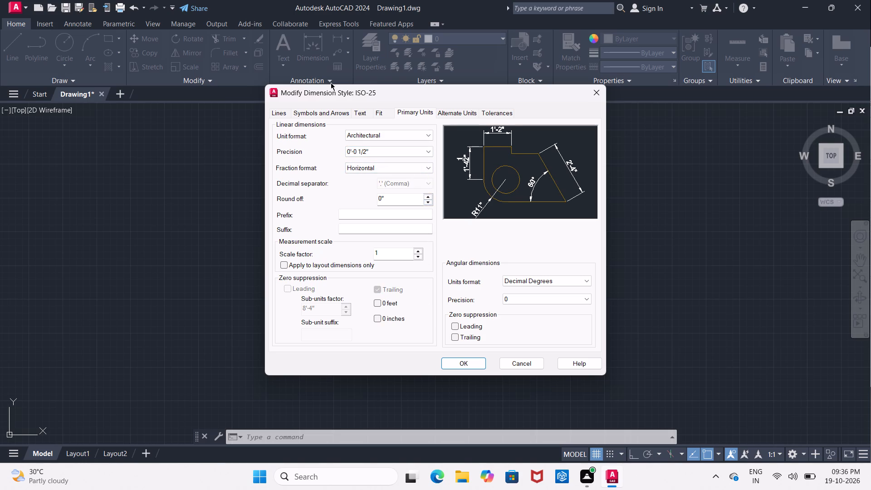
Set the dimension text height to 9" and its offset from the dimension line to 2".
{"action": "left_click", "coordinate": [370, 114]}
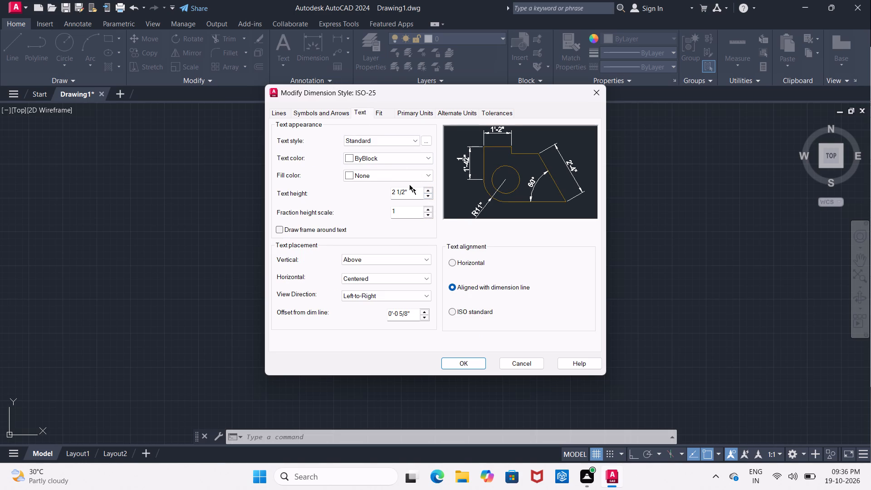
{"action": "left_click_drag", "start_coordinate": [409, 191], "coordinate": [362, 191]}
{"action": "key", "text": "9"}
{"action": "key", "text": "shift+quotedbl"}
{"action": "key", "text": "Return"}
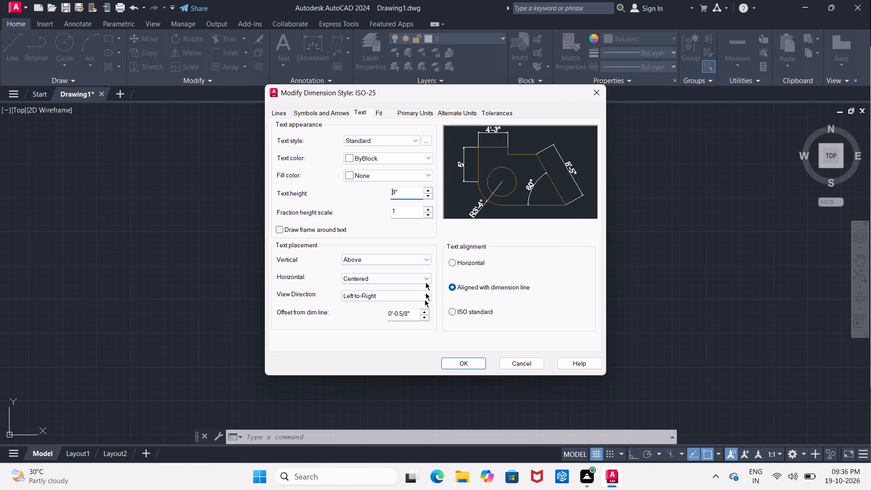
{"action": "left_click_drag", "start_coordinate": [412, 315], "coordinate": [328, 321]}
{"action": "type", "text": "2\""}
{"action": "key", "text": "Return"}
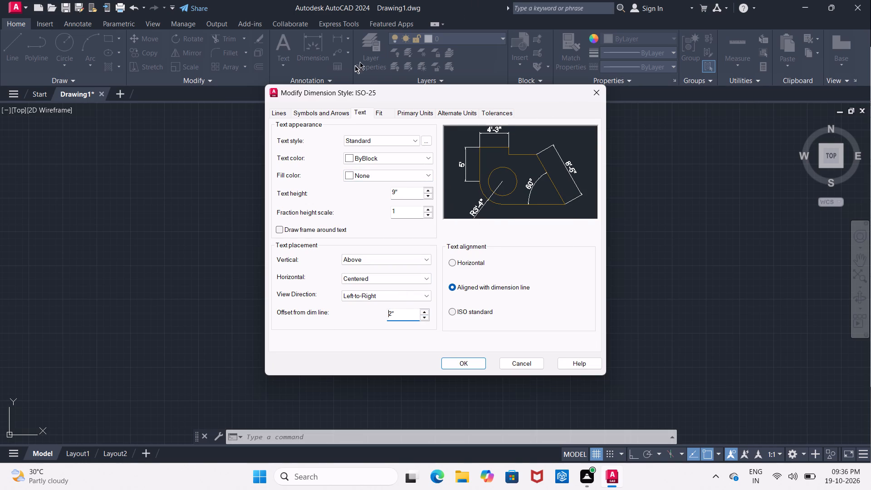
Set the dimension style's arrow size to 9" and its dimension break size to 2".
{"action": "left_click", "coordinate": [320, 120]}
{"action": "left_click", "coordinate": [326, 112]}
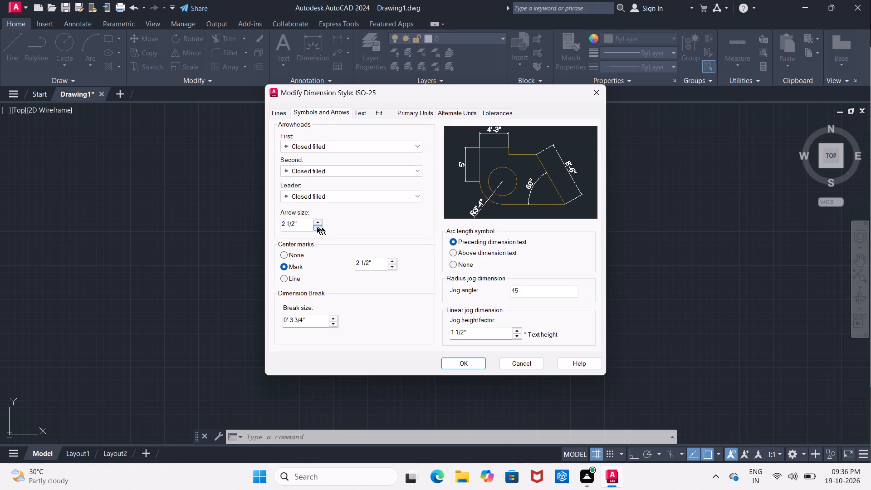
{"action": "left_click_drag", "start_coordinate": [306, 226], "coordinate": [263, 226]}
{"action": "key", "text": "2"}
{"action": "key", "text": "BackSpace"}
{"action": "type", "text": "9\""}
{"action": "key", "text": "Return"}
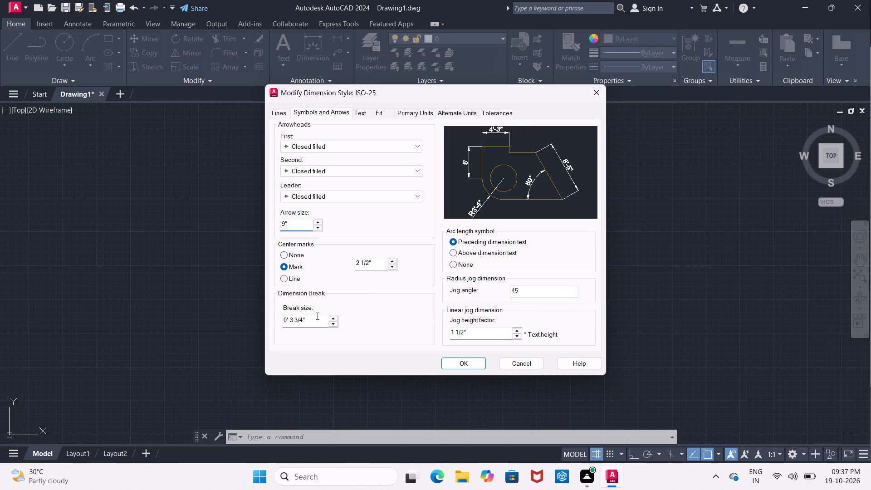
{"action": "left_click_drag", "start_coordinate": [318, 316], "coordinate": [279, 324]}
{"action": "type", "text": "2\""}
{"action": "key", "text": "Return"}
Apply the dimension style changes, make ISO-25 the current style, and close the style manager.
{"action": "left_click", "coordinate": [281, 112]}
{"action": "left_click", "coordinate": [469, 110]}
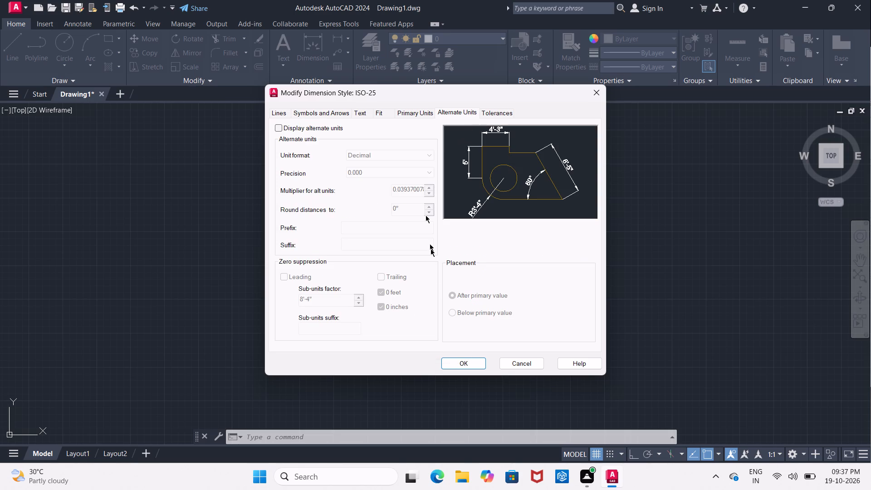
{"action": "left_click", "coordinate": [453, 361]}
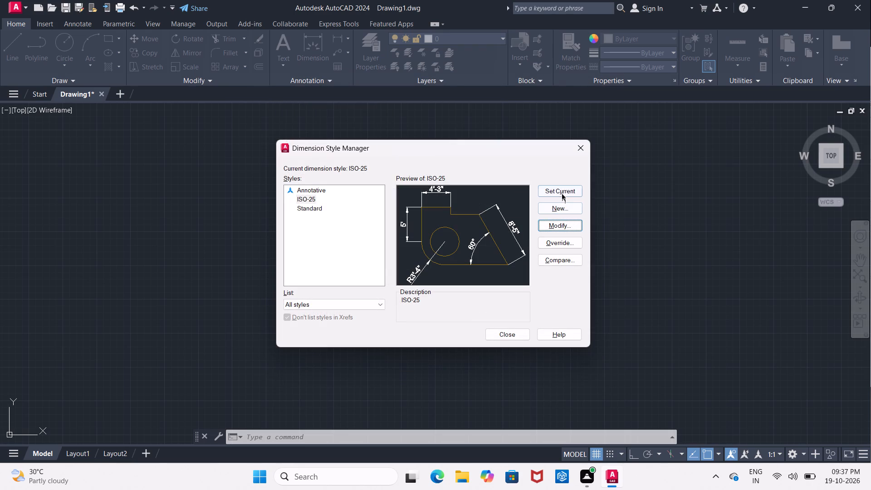
{"action": "left_click", "coordinate": [561, 193]}
{"action": "left_click", "coordinate": [582, 152]}
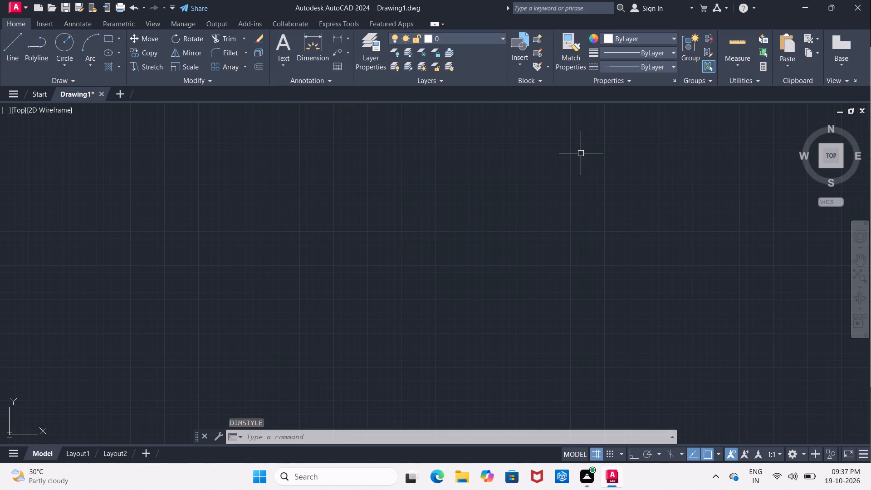
Turn off the UCS icon and the drawing grid.
{"action": "type", "text": "ucs"}
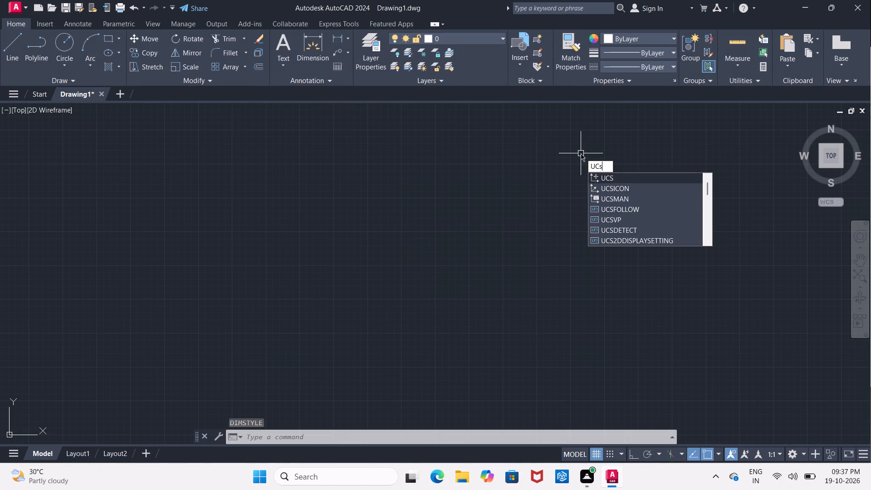
{"action": "left_click", "coordinate": [608, 187]}
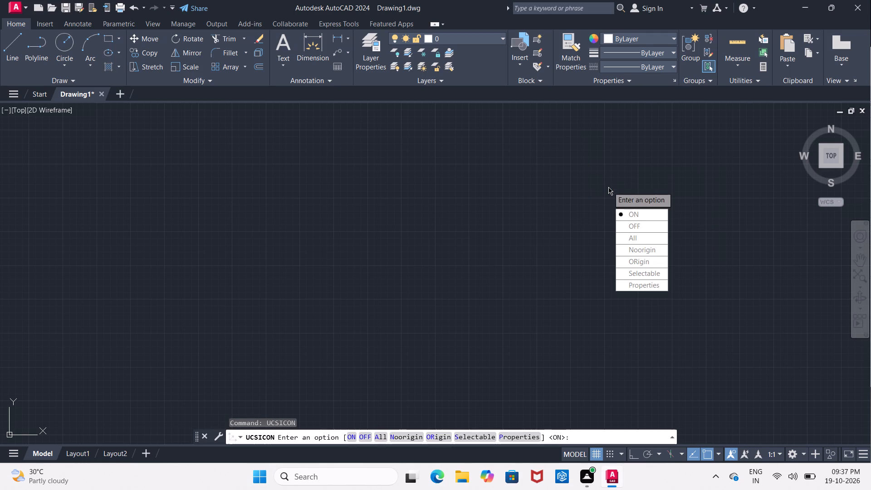
{"action": "left_click_drag", "start_coordinate": [623, 226], "coordinate": [608, 187]}
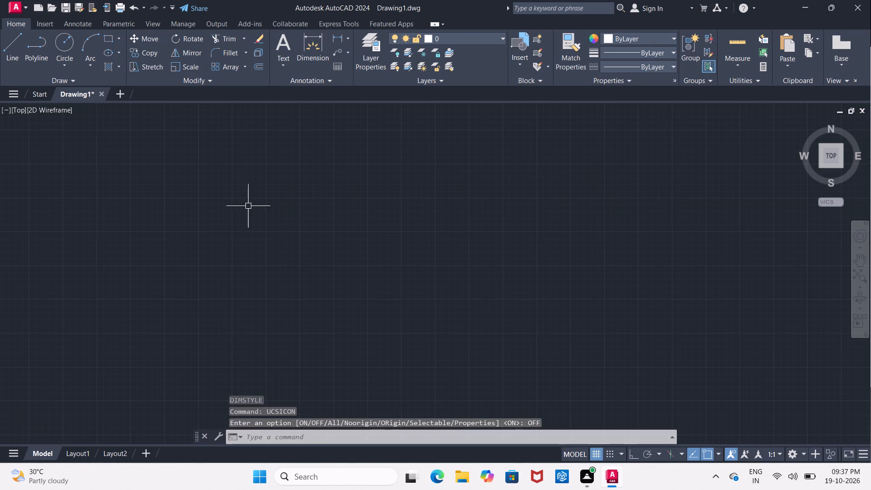
{"action": "left_click", "coordinate": [600, 453]}
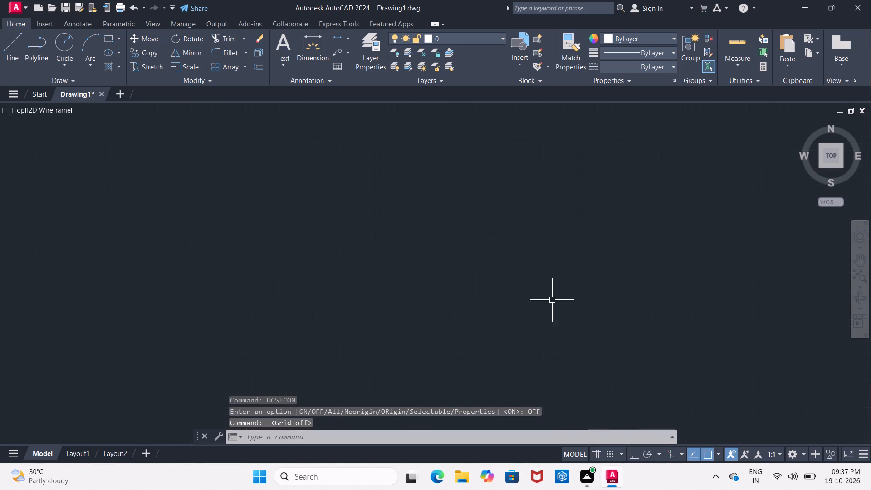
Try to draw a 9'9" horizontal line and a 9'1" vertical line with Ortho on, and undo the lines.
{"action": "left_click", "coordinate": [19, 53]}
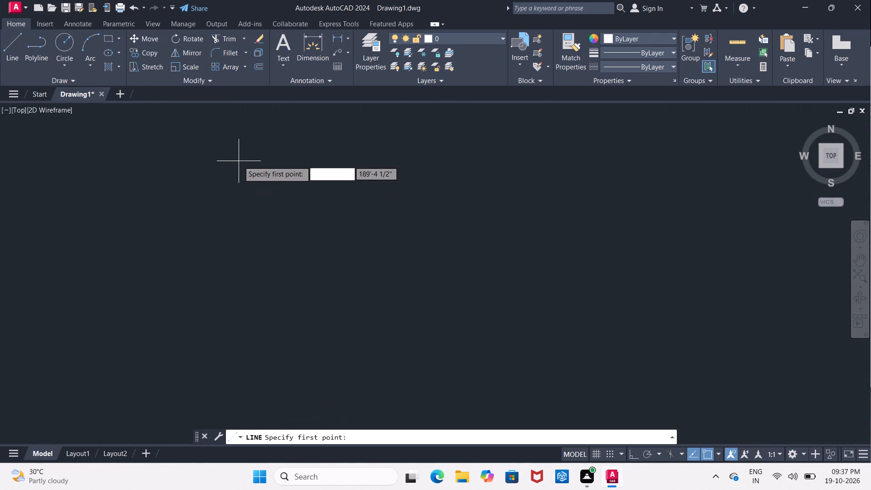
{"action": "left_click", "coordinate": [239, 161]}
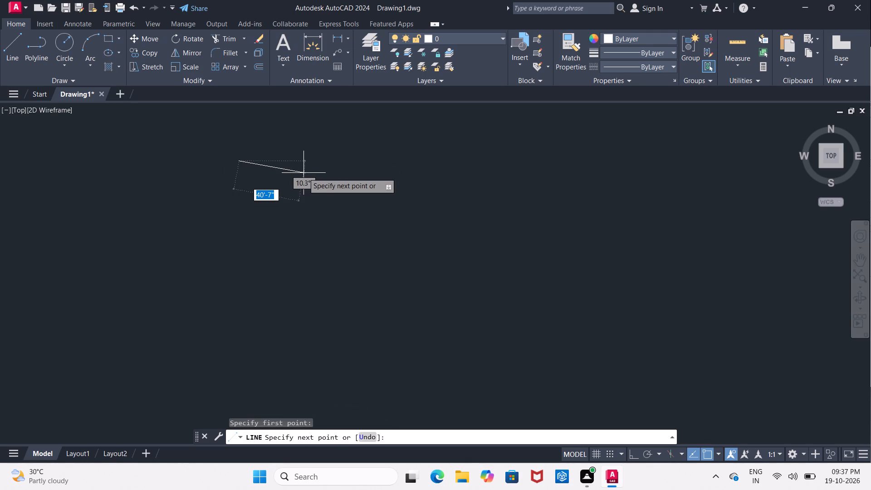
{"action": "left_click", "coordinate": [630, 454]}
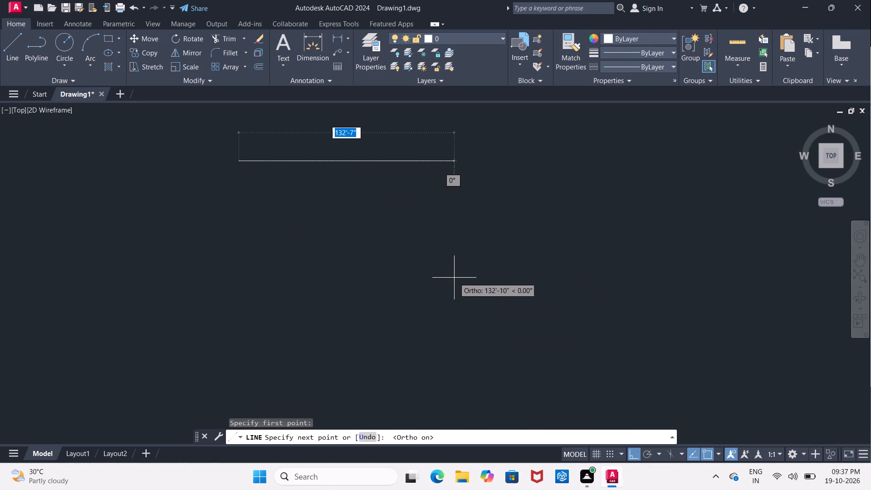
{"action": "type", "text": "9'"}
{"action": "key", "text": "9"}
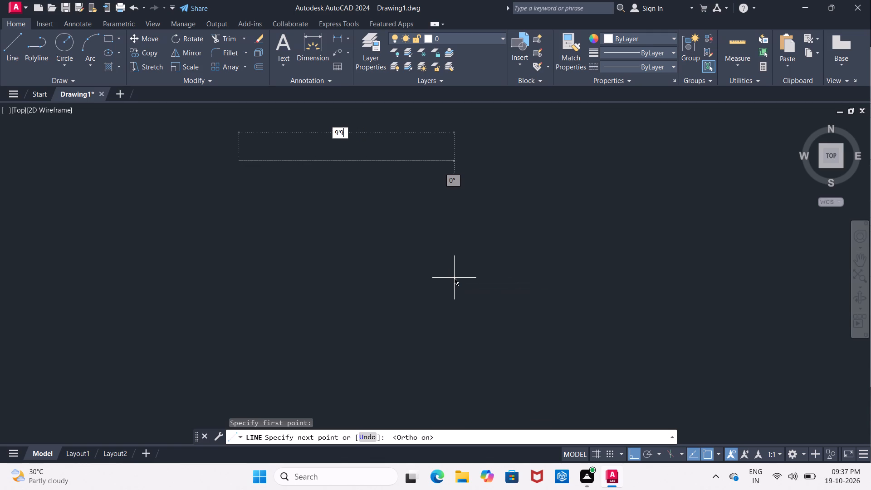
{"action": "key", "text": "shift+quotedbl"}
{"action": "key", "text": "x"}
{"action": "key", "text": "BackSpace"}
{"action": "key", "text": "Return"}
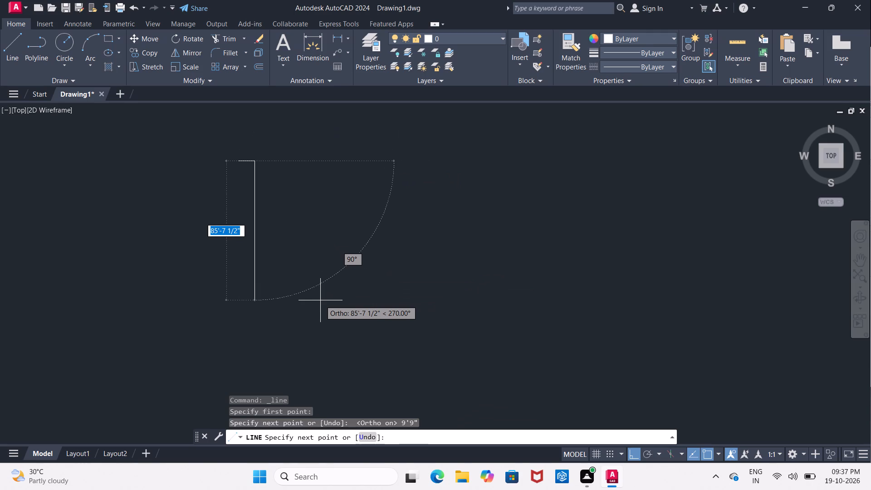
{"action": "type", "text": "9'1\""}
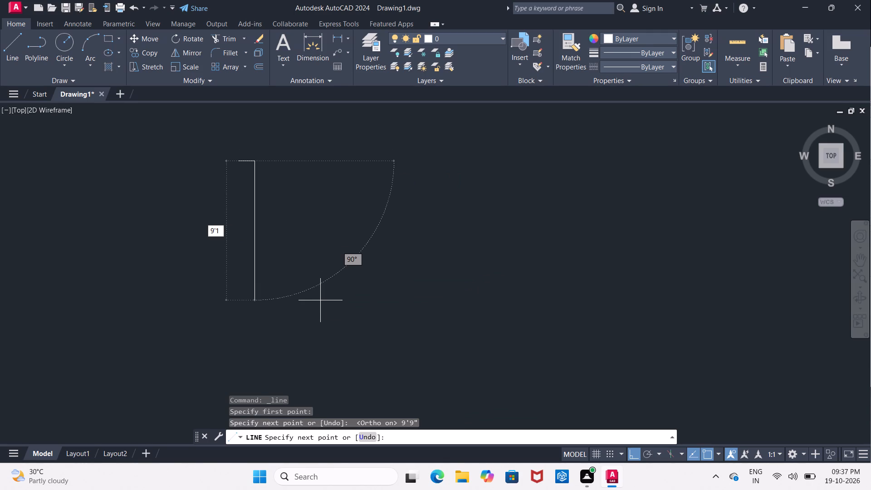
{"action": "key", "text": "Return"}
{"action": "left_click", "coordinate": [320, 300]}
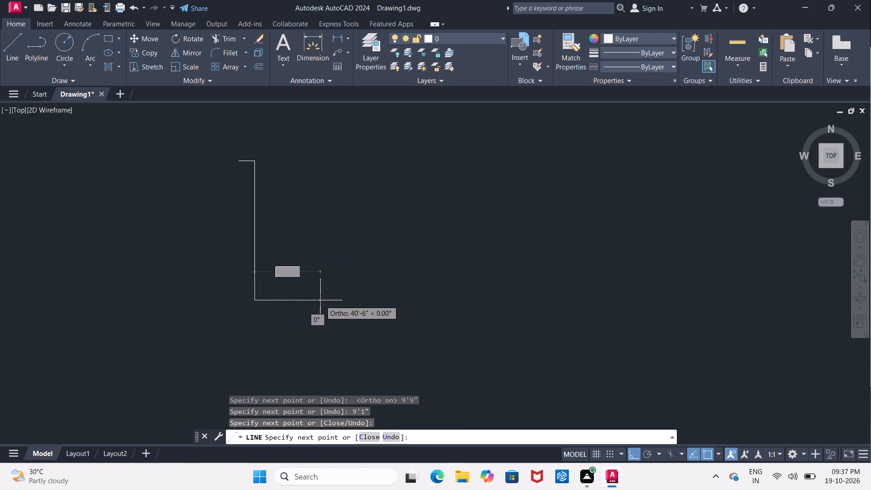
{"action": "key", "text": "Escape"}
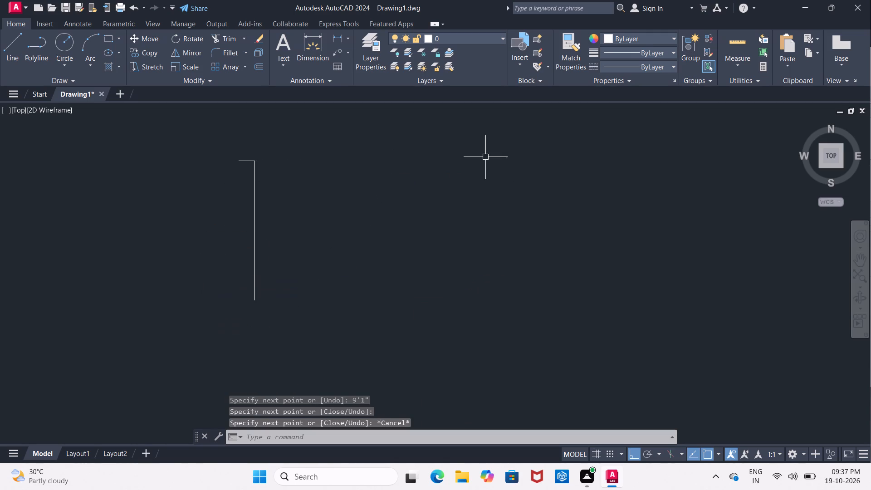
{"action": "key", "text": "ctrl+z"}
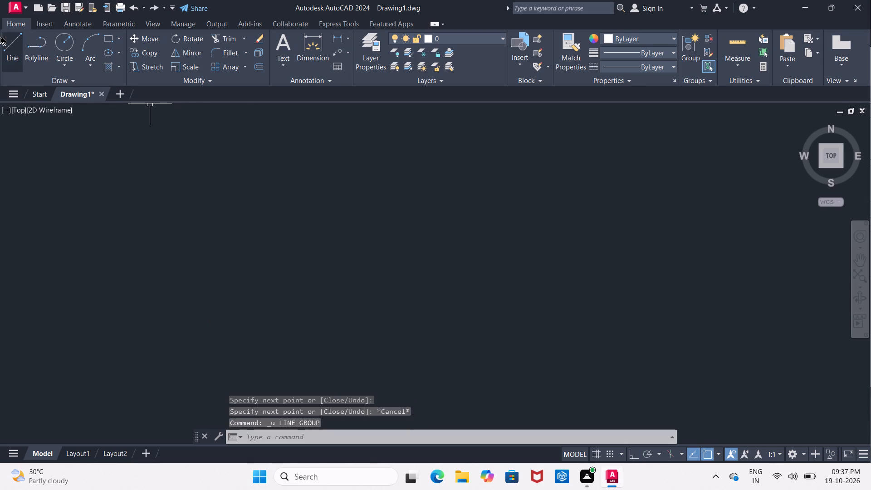
With Ortho on, draw a room outline's top side 9'9" long and its right side 9'1" downward using connected lines.
{"action": "left_click", "coordinate": [6, 40]}
{"action": "left_click", "coordinate": [215, 160]}
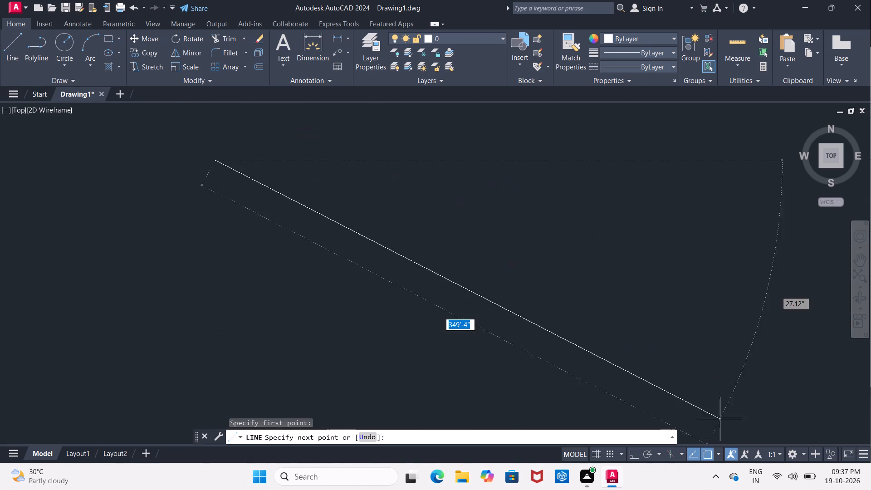
{"action": "left_click", "coordinate": [631, 453]}
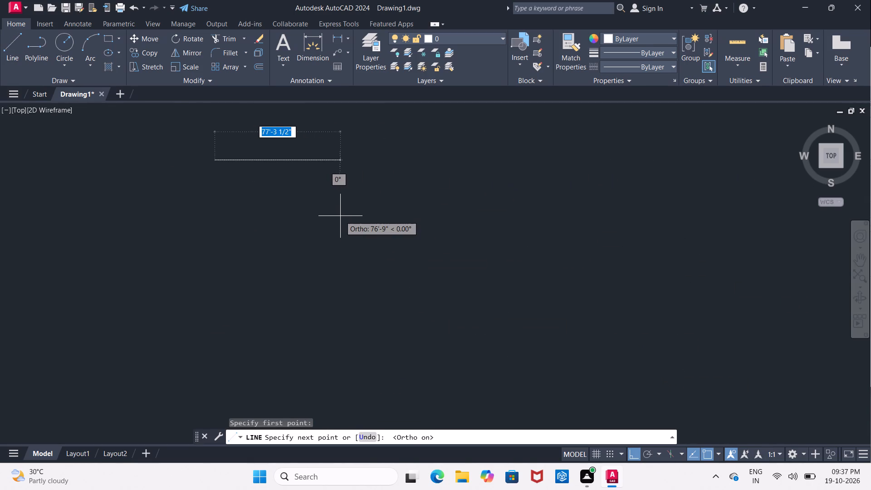
{"action": "type", "text": "9'"}
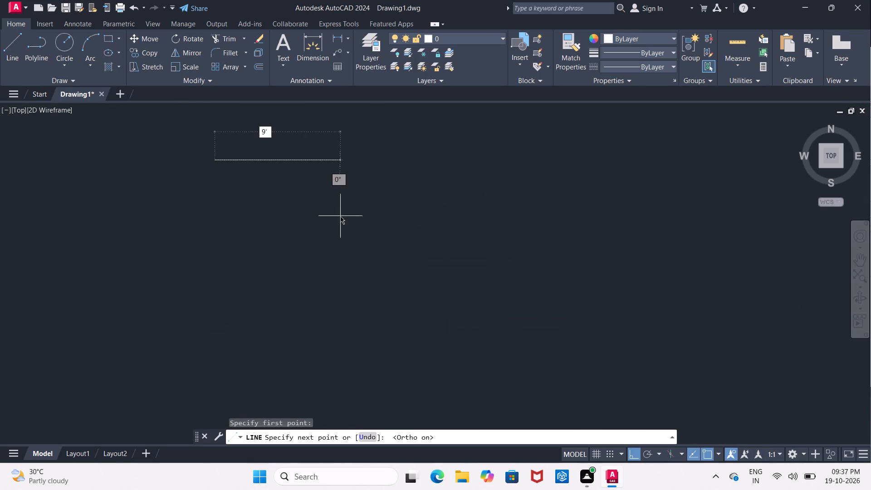
{"action": "type", "text": "9\""}
{"action": "key", "text": "Return"}
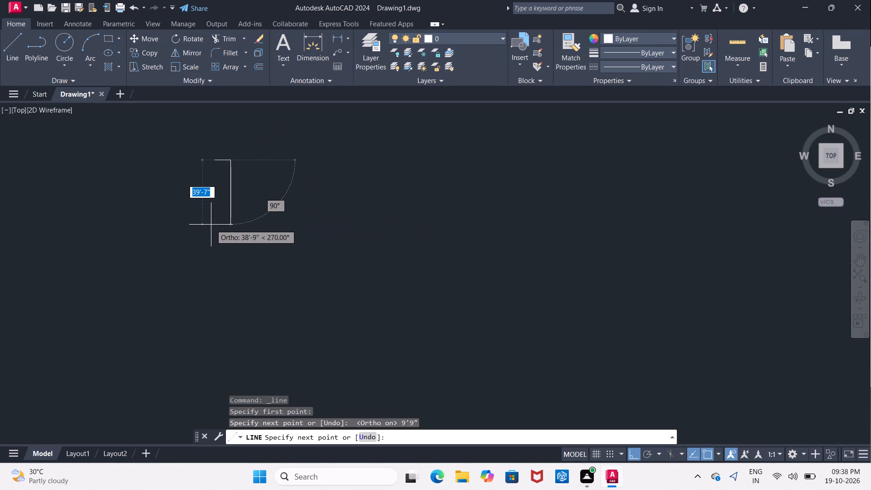
{"action": "type", "text": "9'1"}
{"action": "key", "text": "shift+quotedbl"}
{"action": "key", "text": "Return"}
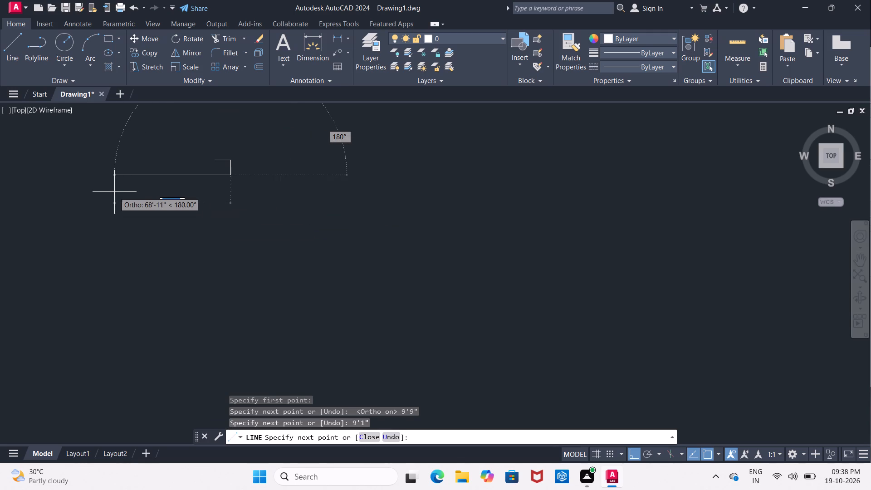
Complete the rectangular outline with a 9'9" bottom side and a 9'1" left side, and end the Line command.
{"action": "key", "text": "9"}
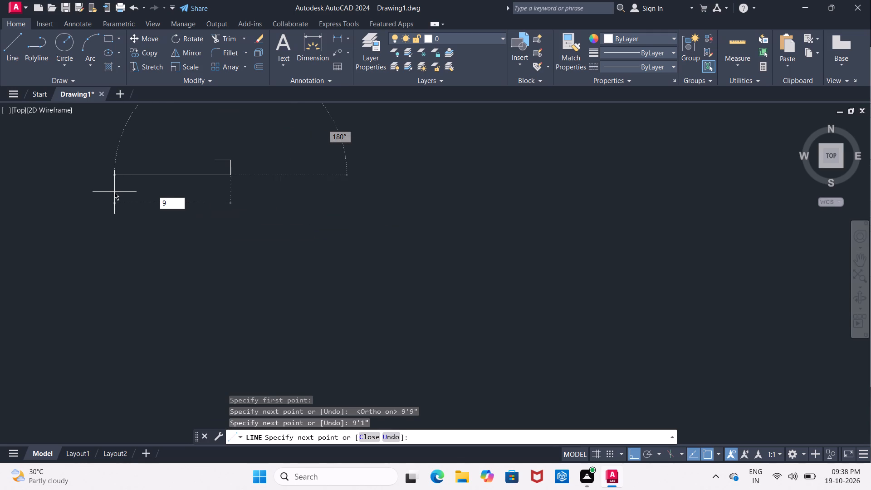
{"action": "key", "text": "apostrophe"}
{"action": "type", "text": "9\""}
{"action": "key", "text": "Return"}
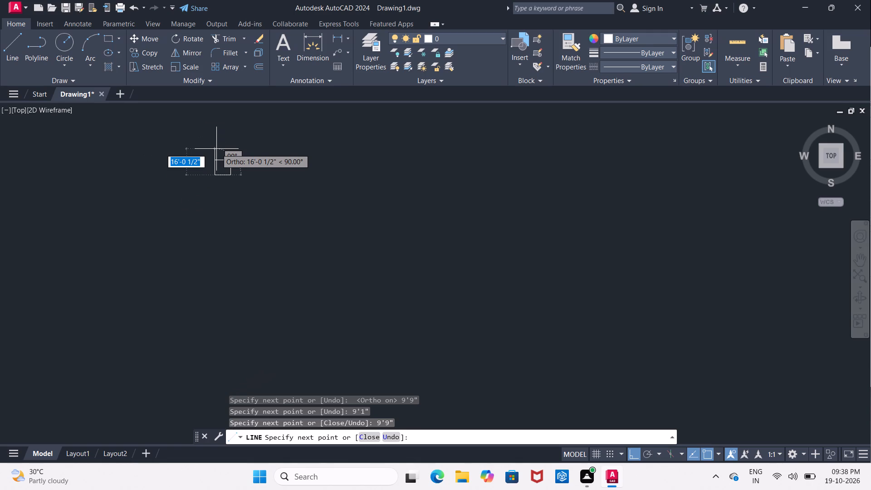
{"action": "key", "text": "9"}
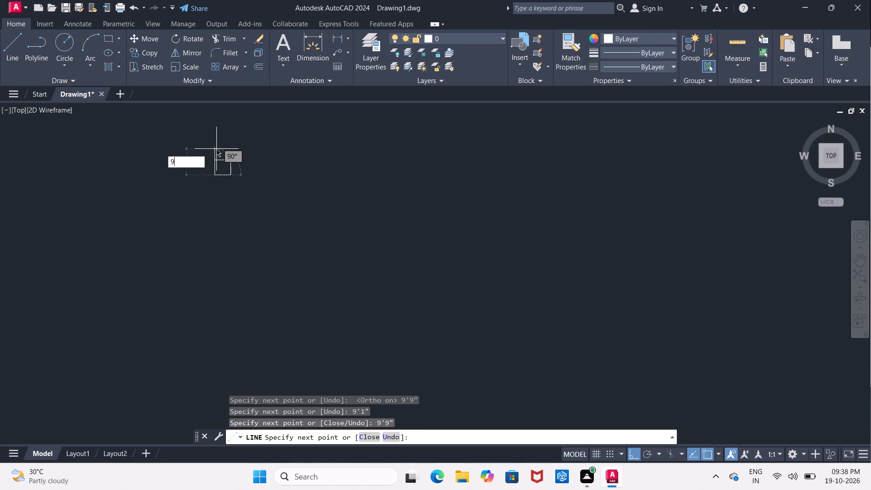
{"action": "key", "text": "apostrophe"}
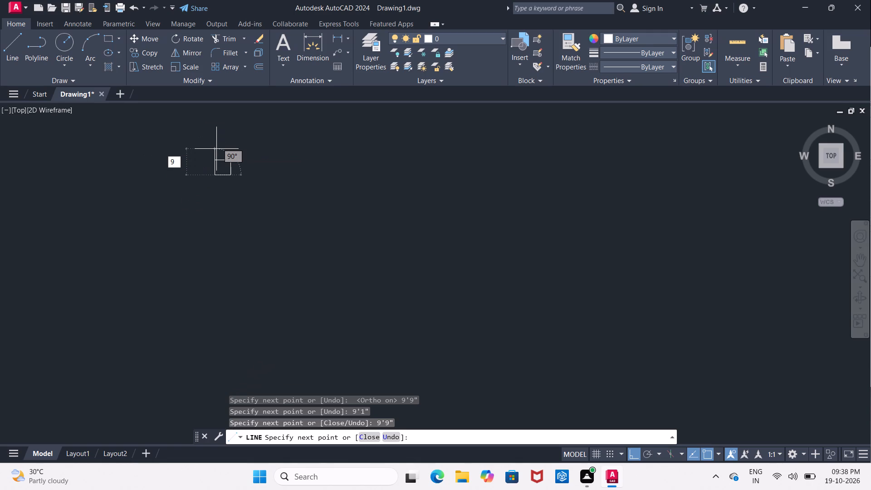
{"action": "key", "text": "1"}
{"action": "key", "text": "shift+quotedbl"}
{"action": "key", "text": "Return"}
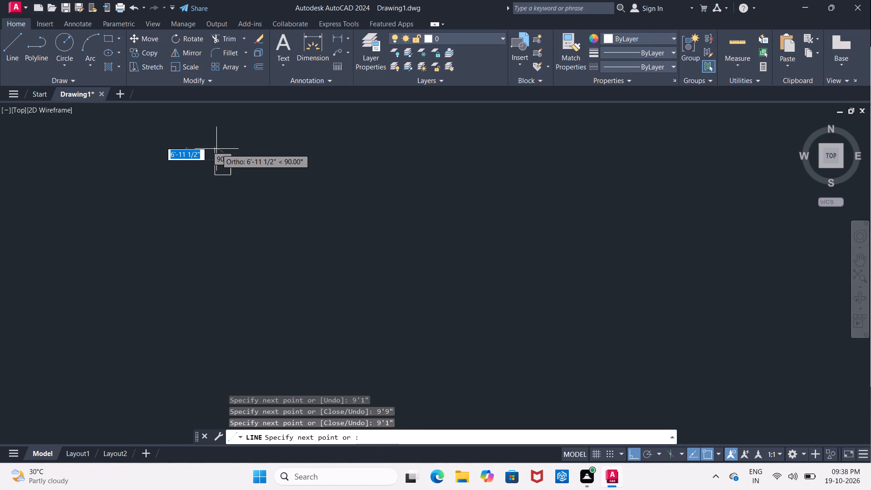
{"action": "key", "text": "Escape"}
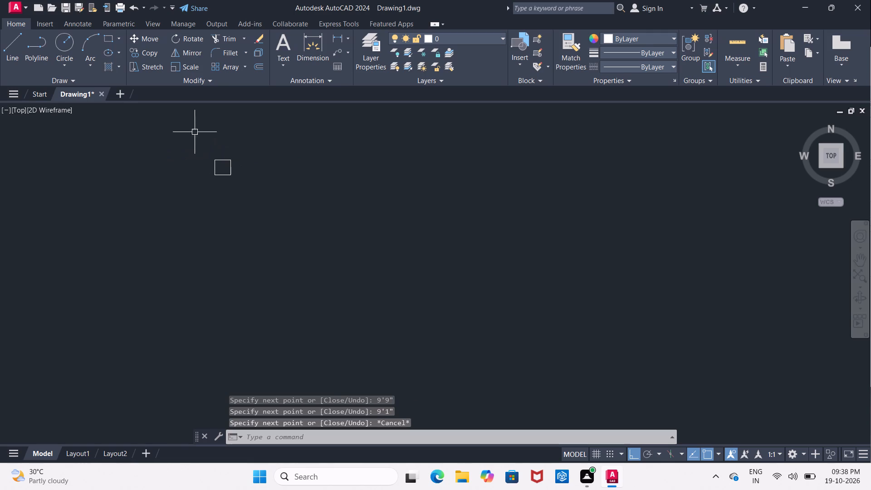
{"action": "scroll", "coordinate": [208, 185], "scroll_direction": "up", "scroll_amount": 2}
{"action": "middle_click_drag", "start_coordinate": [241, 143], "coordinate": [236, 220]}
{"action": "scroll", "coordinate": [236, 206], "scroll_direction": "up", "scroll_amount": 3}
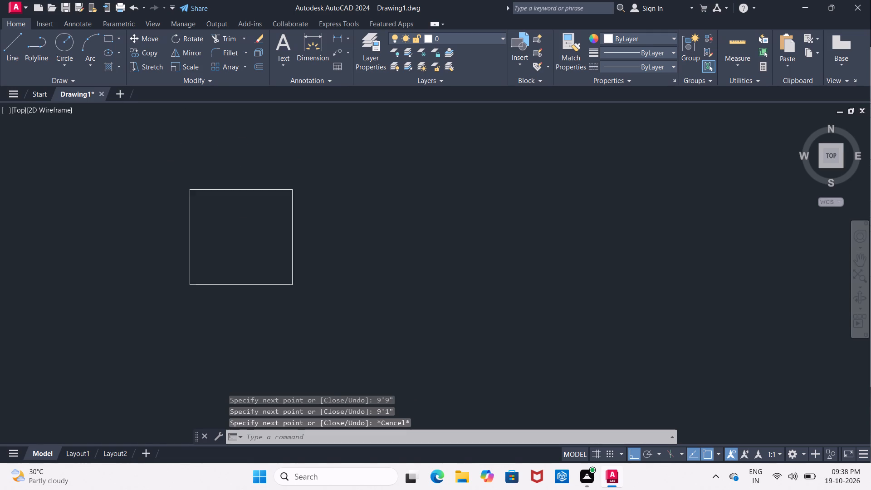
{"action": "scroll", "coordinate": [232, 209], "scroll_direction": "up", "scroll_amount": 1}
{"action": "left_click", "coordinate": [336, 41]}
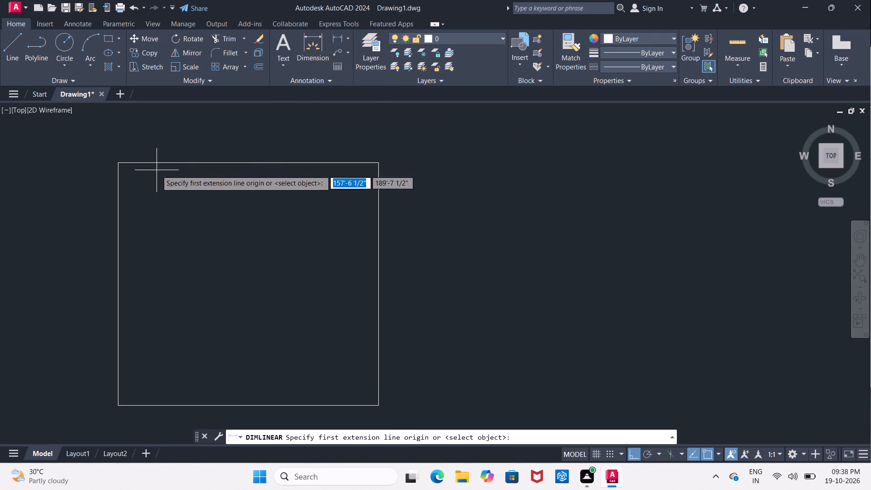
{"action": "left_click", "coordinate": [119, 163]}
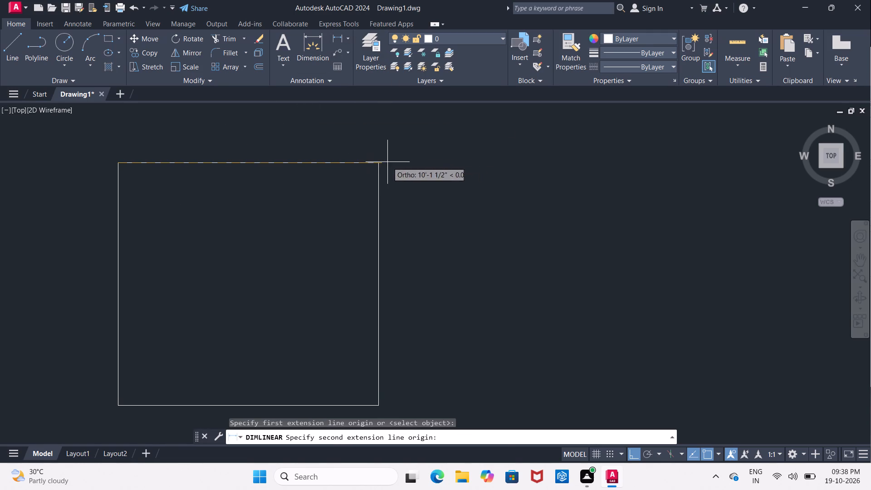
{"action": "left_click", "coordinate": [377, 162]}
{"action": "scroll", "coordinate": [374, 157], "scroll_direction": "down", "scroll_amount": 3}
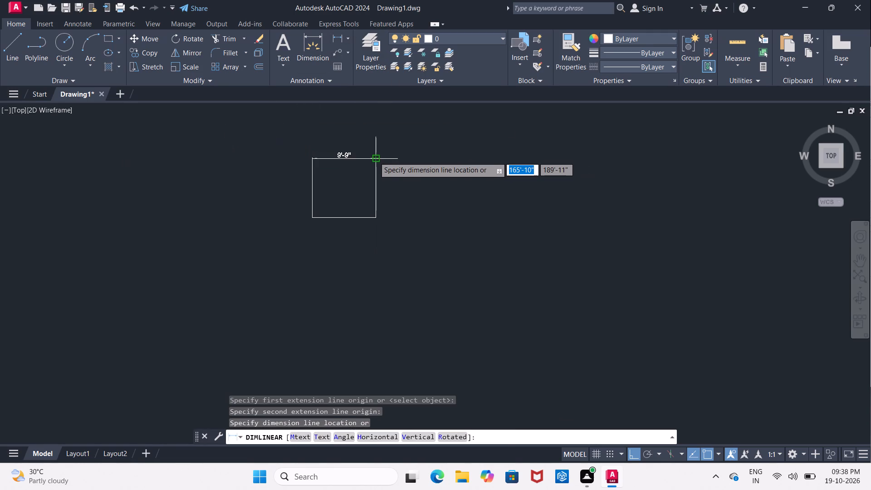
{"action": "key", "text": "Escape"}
Offset the rectangle's top side 9" outward, above the outline.
{"action": "scroll", "coordinate": [373, 157], "scroll_direction": "up", "scroll_amount": 1}
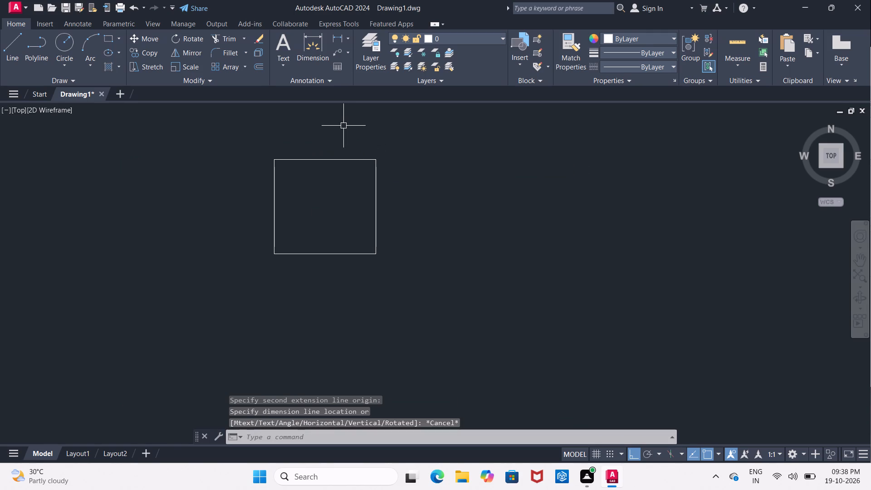
{"action": "key", "text": "o"}
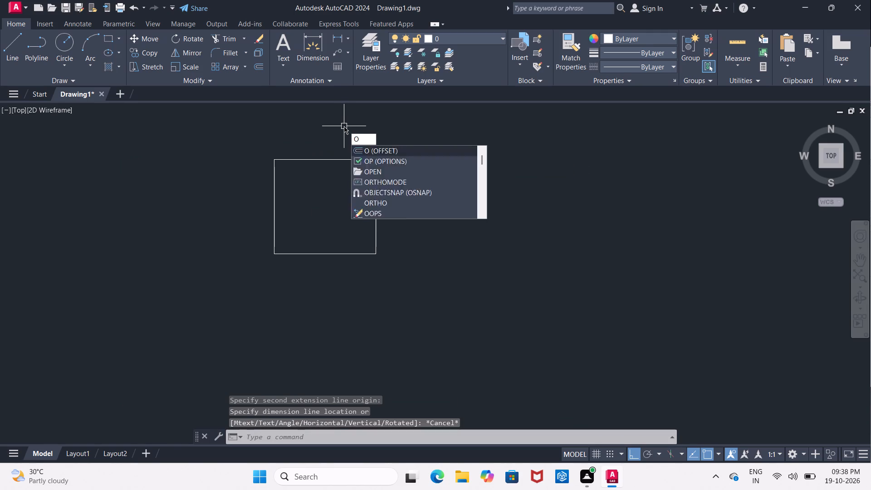
{"action": "key", "text": "Return"}
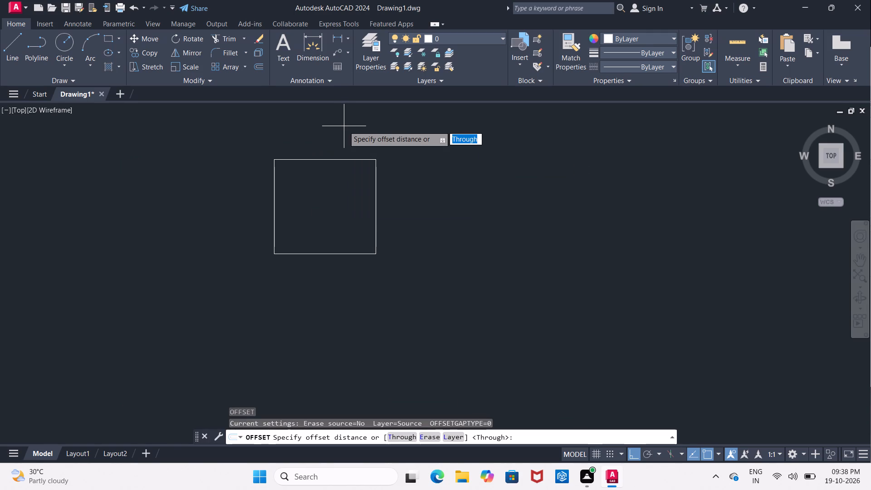
{"action": "key", "text": "9"}
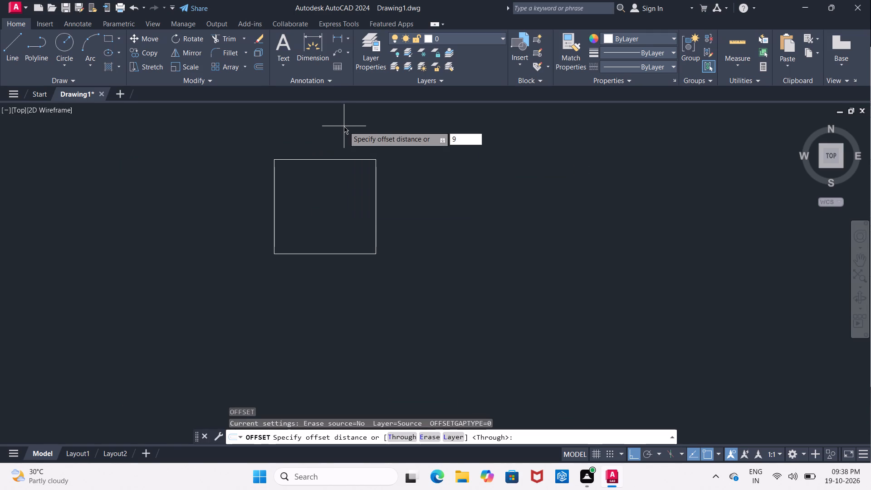
{"action": "key", "text": "shift+quotedbl"}
{"action": "key", "text": "Return"}
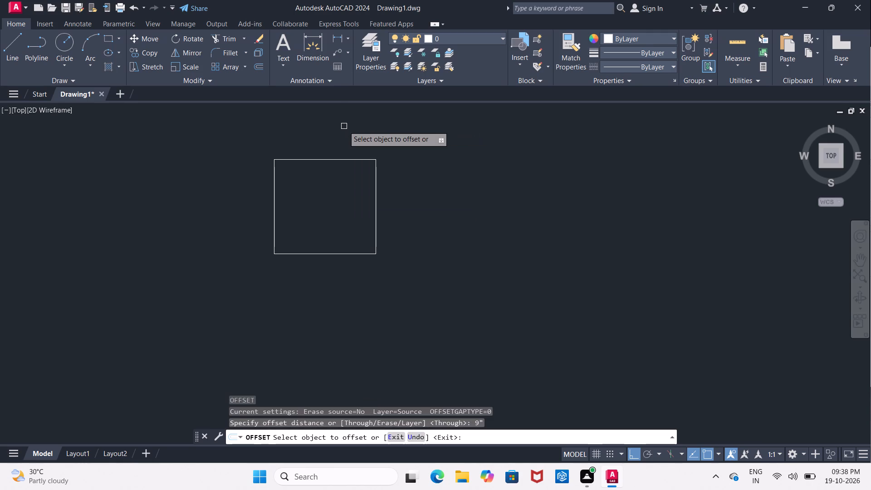
{"action": "left_click", "coordinate": [327, 160]}
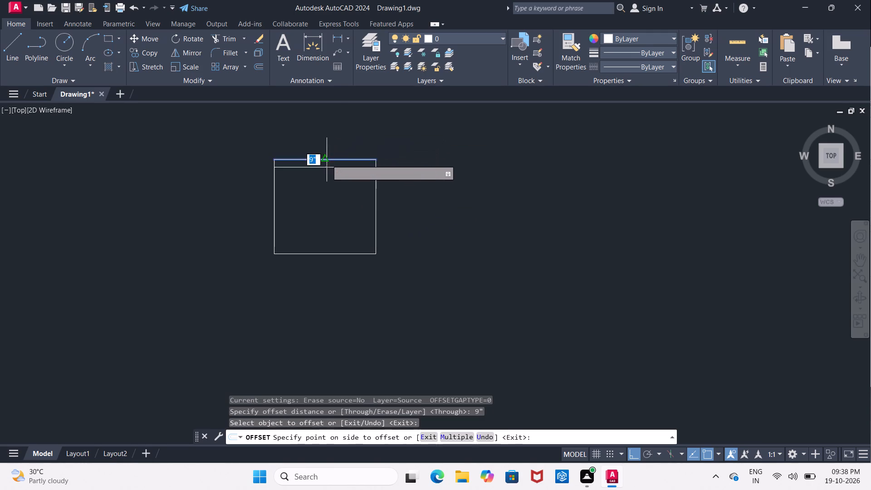
{"action": "left_click", "coordinate": [323, 141]}
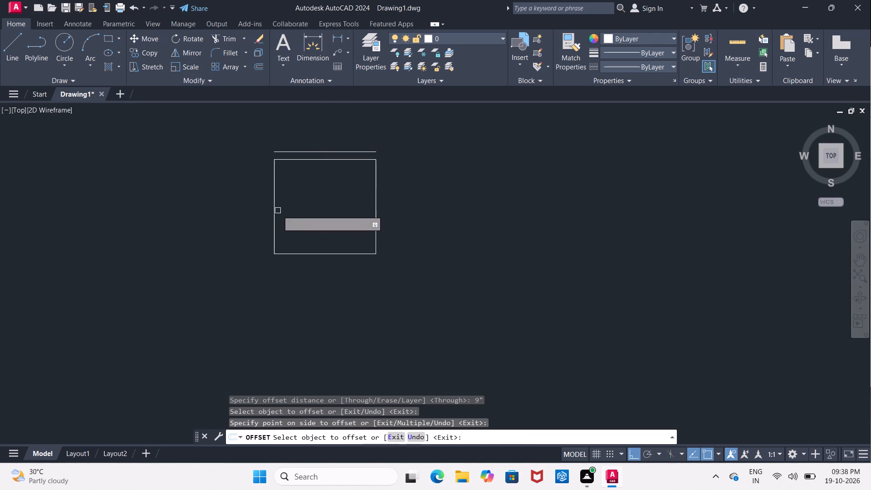
Offset the room rectangle's left side 9" outward and end the Offset command.
{"action": "left_click", "coordinate": [274, 213]}
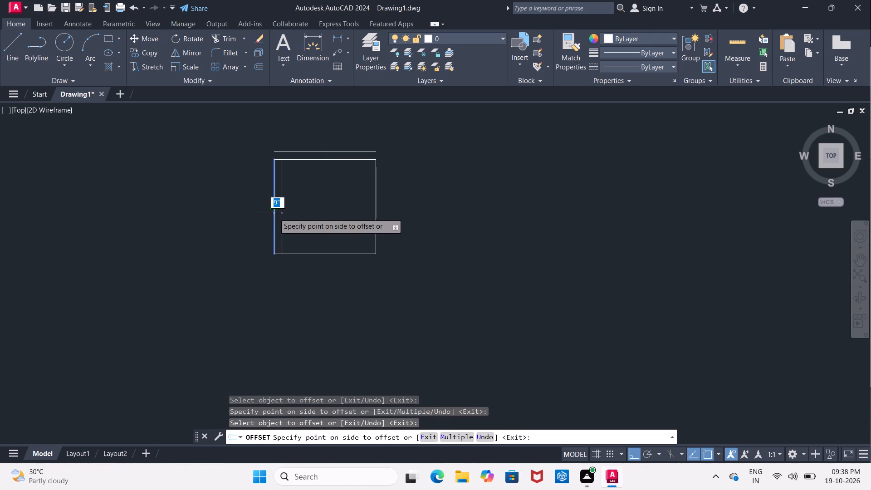
{"action": "left_click", "coordinate": [221, 214]}
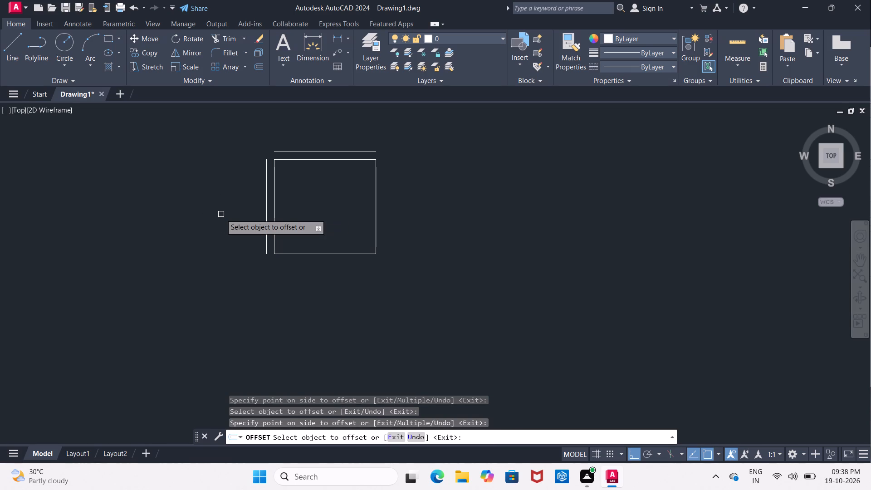
{"action": "key", "text": "Return"}
Offset the room rectangle's bottom and right sides 4.5" outward.
{"action": "key", "text": "Return"}
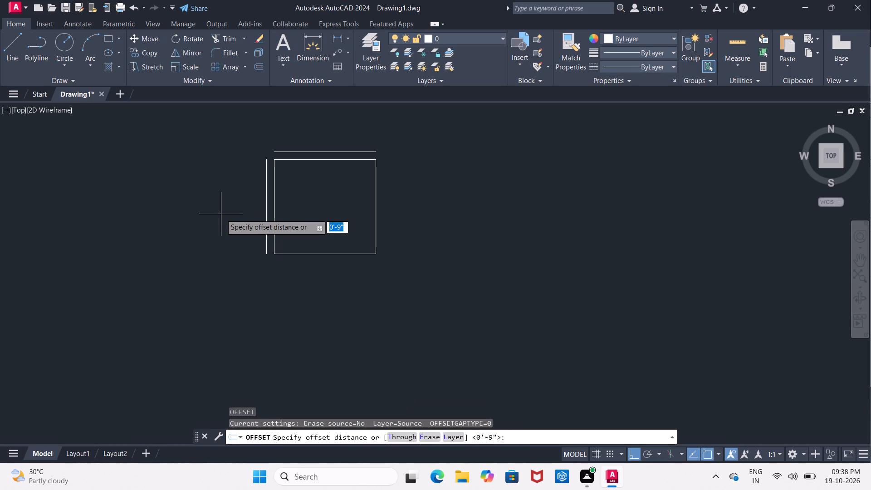
{"action": "key", "text": "4"}
{"action": "type", "text": ".5"}
{"action": "key", "text": "shift+quotedbl"}
{"action": "key", "text": "Return"}
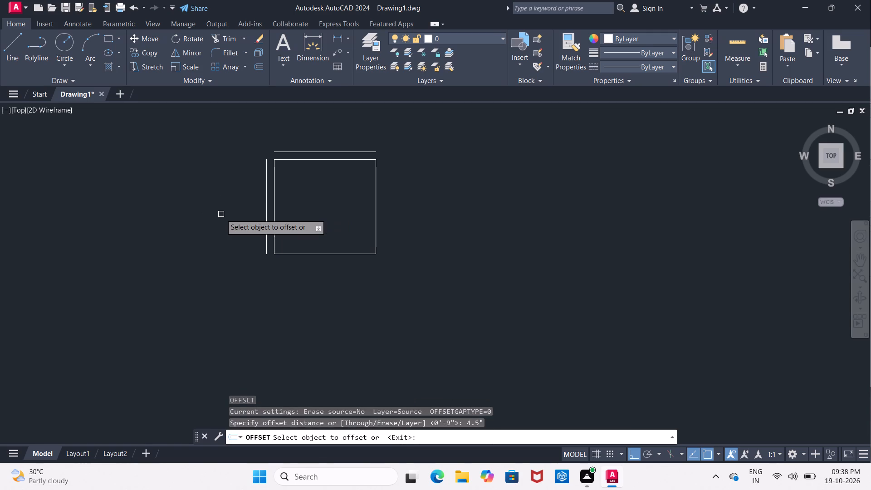
{"action": "left_click", "coordinate": [323, 253]}
{"action": "left_click", "coordinate": [325, 276]}
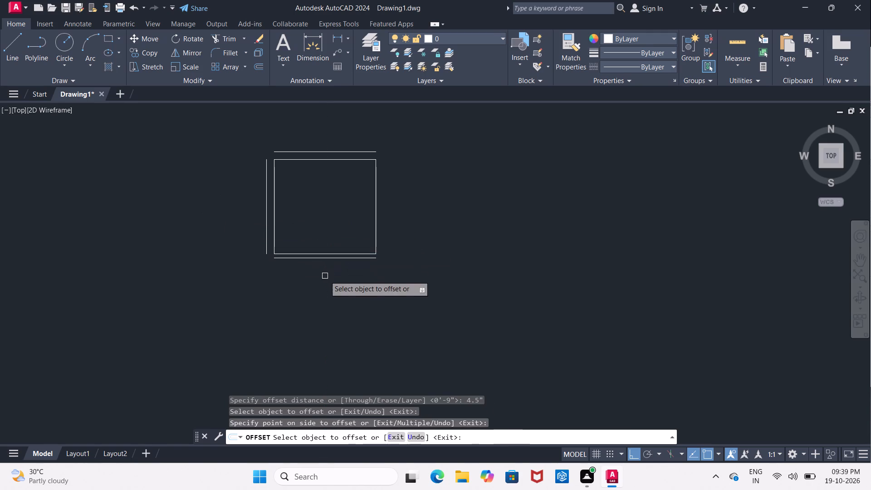
{"action": "left_click", "coordinate": [377, 223]}
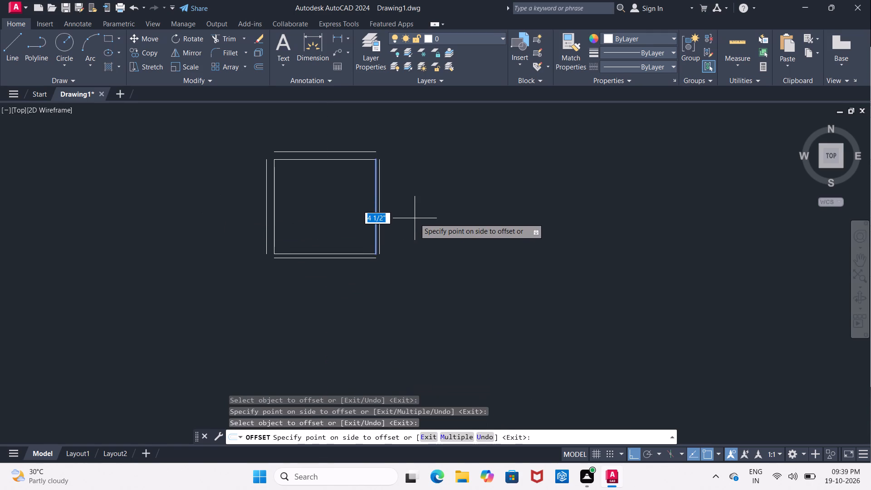
{"action": "left_click", "coordinate": [415, 218]}
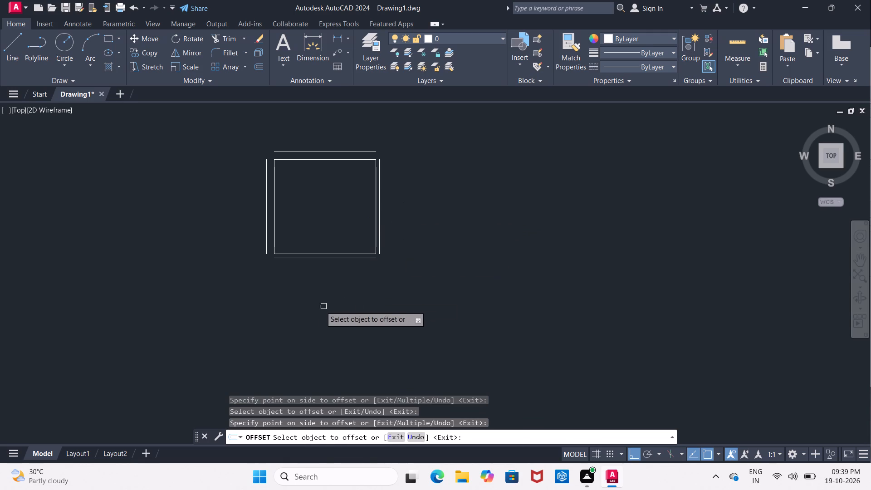
{"action": "key", "text": "Return"}
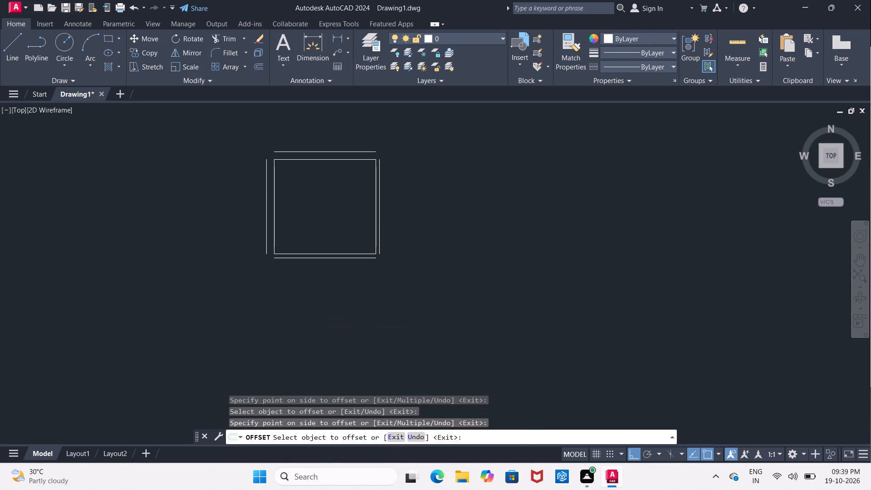
Offset the outer line of the room's bottom wall 5'11" downward to set the depth of the space below.
{"action": "key", "text": "Return"}
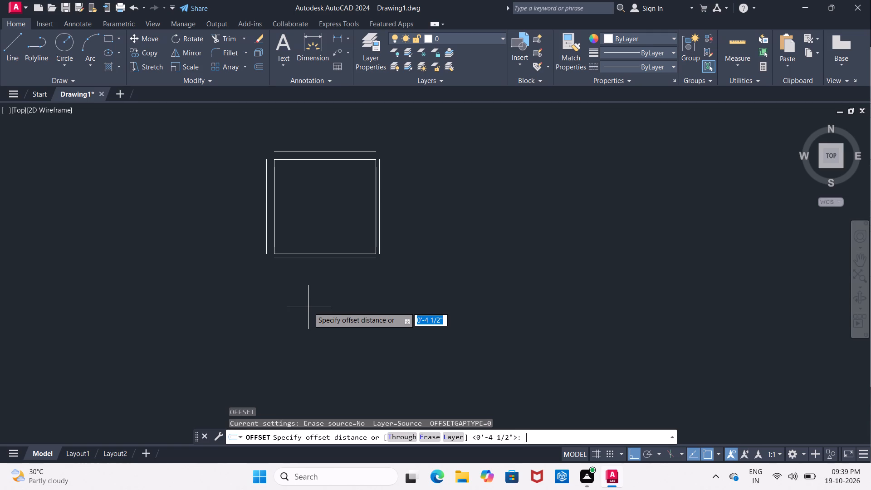
{"action": "key", "text": "5"}
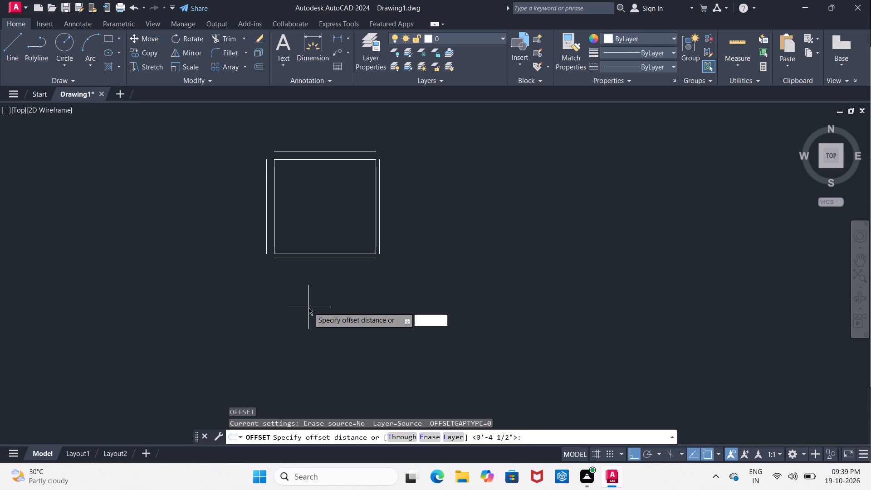
{"action": "key", "text": "apostrophe"}
{"action": "type", "text": "11"}
{"action": "key", "text": "shift+quotedbl"}
{"action": "key", "text": "Return"}
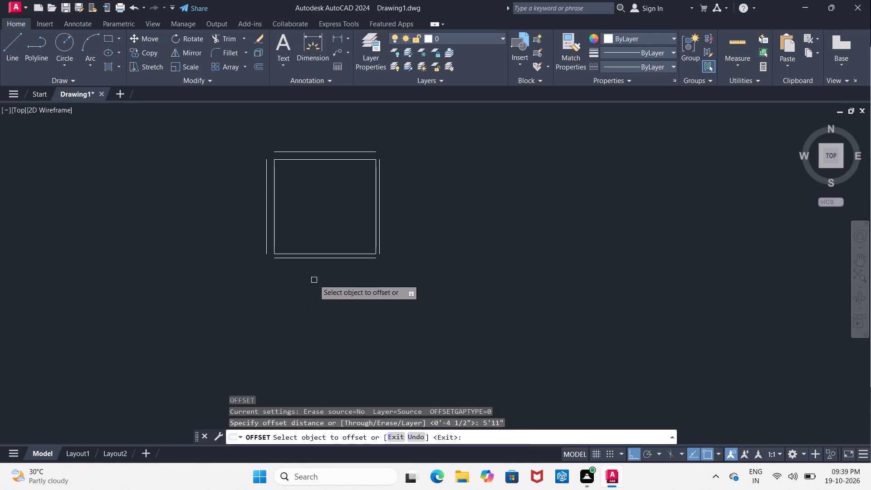
{"action": "left_click", "coordinate": [315, 258]}
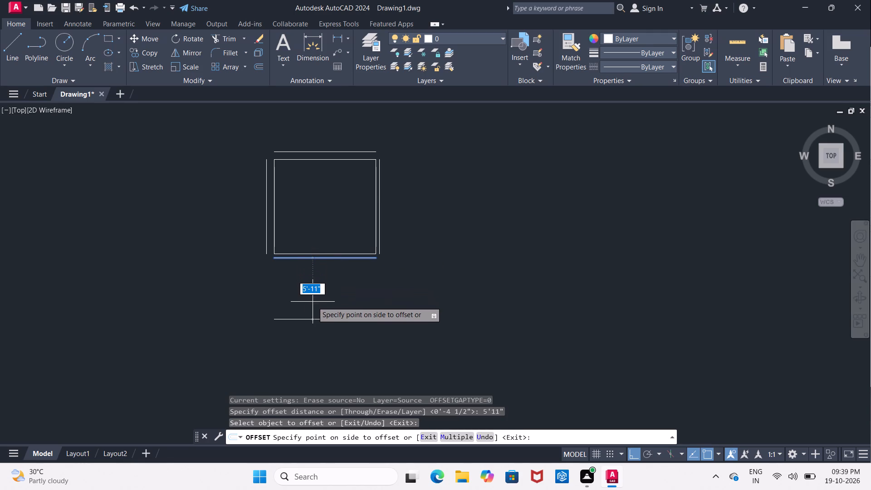
{"action": "left_click", "coordinate": [313, 302]}
{"action": "key", "text": "Return"}
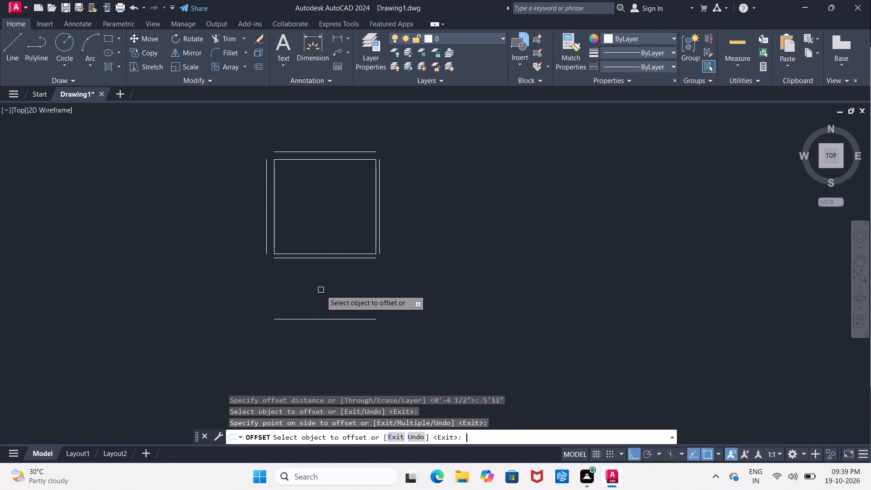
Offset the lowest horizontal line 4.5" downward to form the lower space's bottom wall, and end the Offset command.
{"action": "key", "text": "Return"}
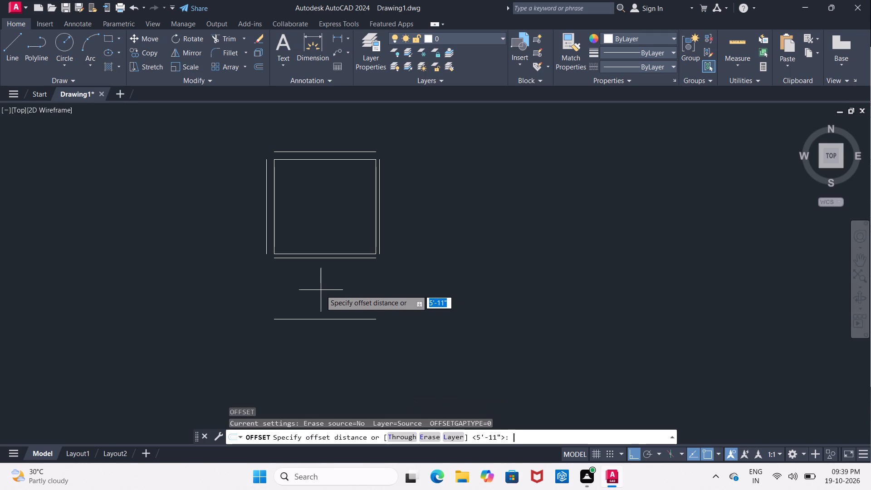
{"action": "key", "text": "4"}
{"action": "type", "text": ".5"}
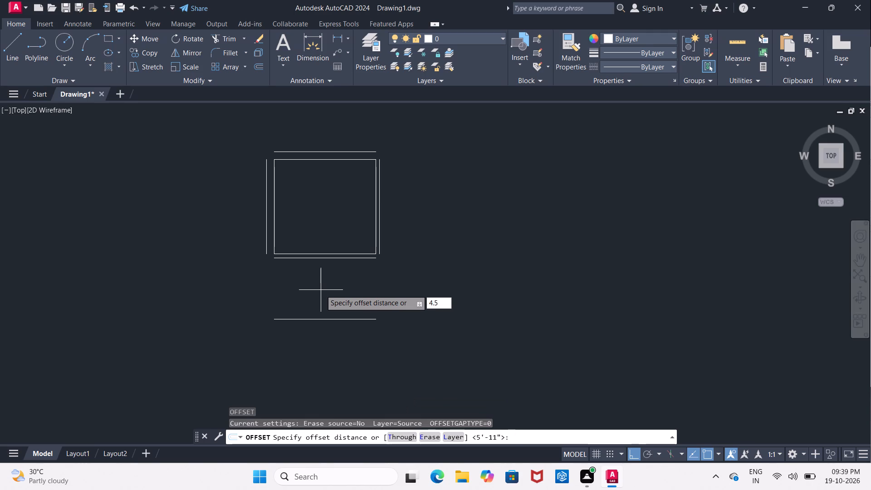
{"action": "key", "text": "shift+quotedbl"}
{"action": "key", "text": "Return"}
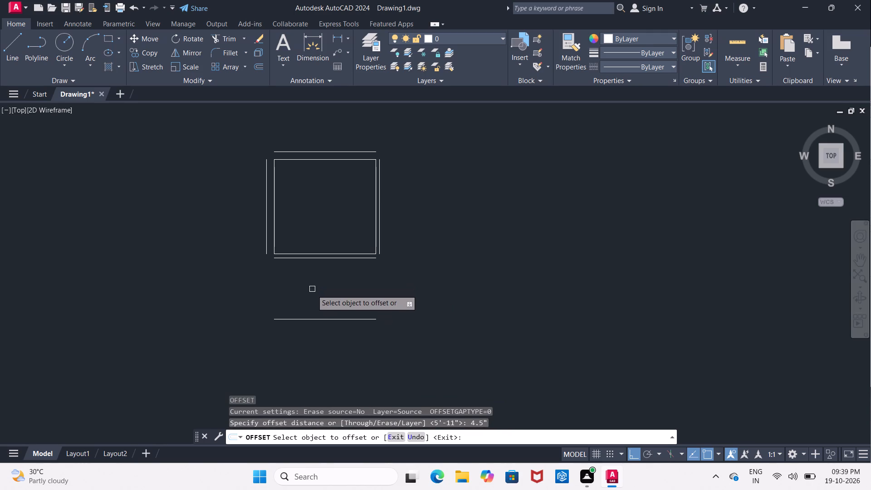
{"action": "left_click_drag", "start_coordinate": [311, 319], "coordinate": [311, 324]}
{"action": "left_click", "coordinate": [308, 345]}
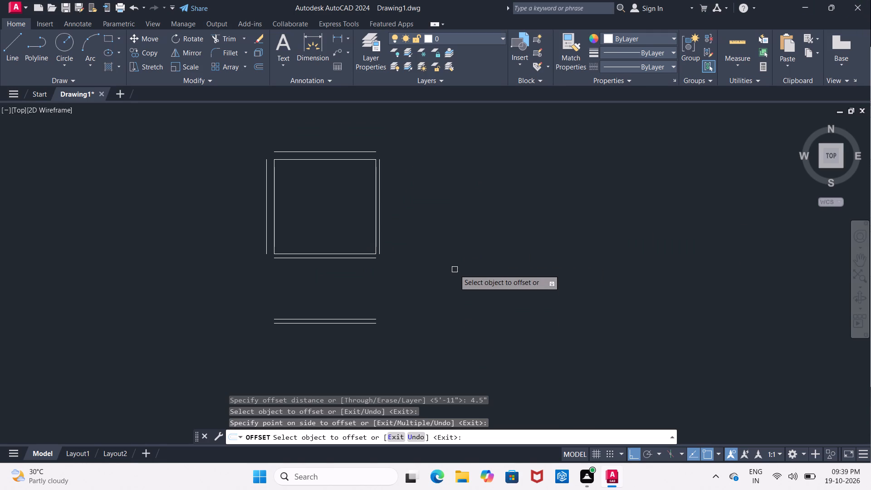
{"action": "key", "text": "Escape"}
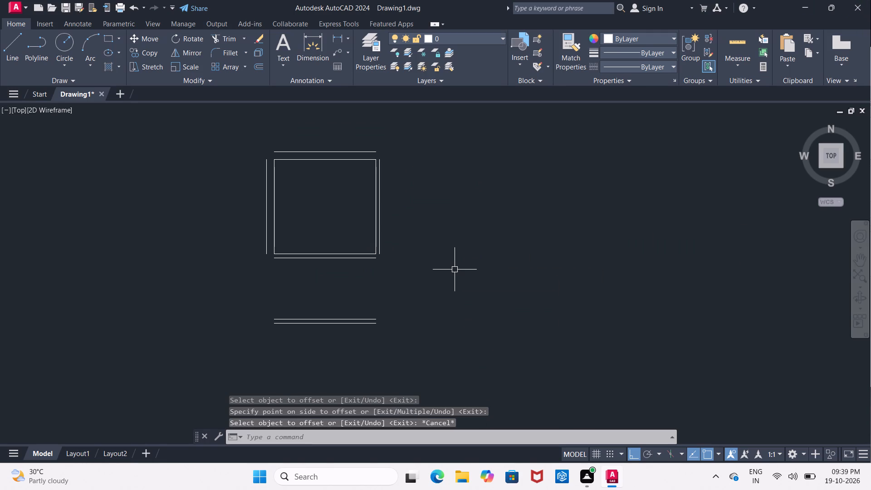
Extend the room's inner left wall line down to the lowest horizontal line, using all objects as boundaries.
{"action": "type", "text": "ex"}
{"action": "key", "text": "space"}
{"action": "key", "text": "space"}
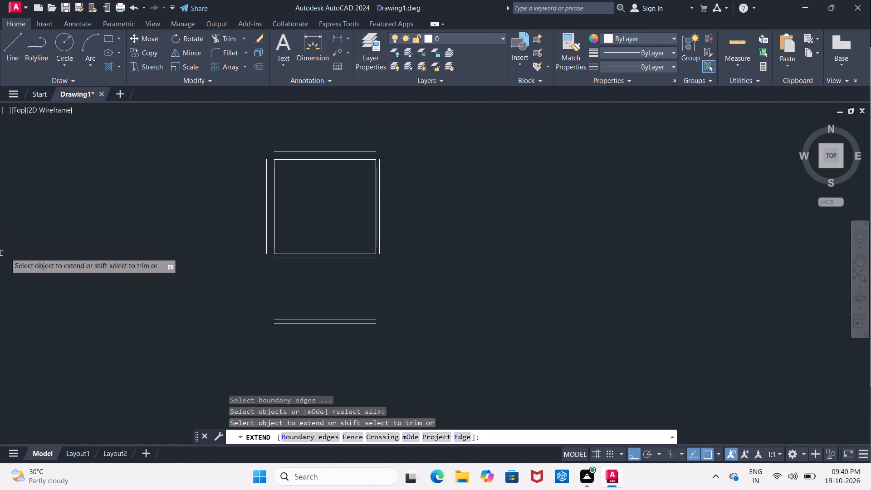
{"action": "left_click", "coordinate": [274, 242]}
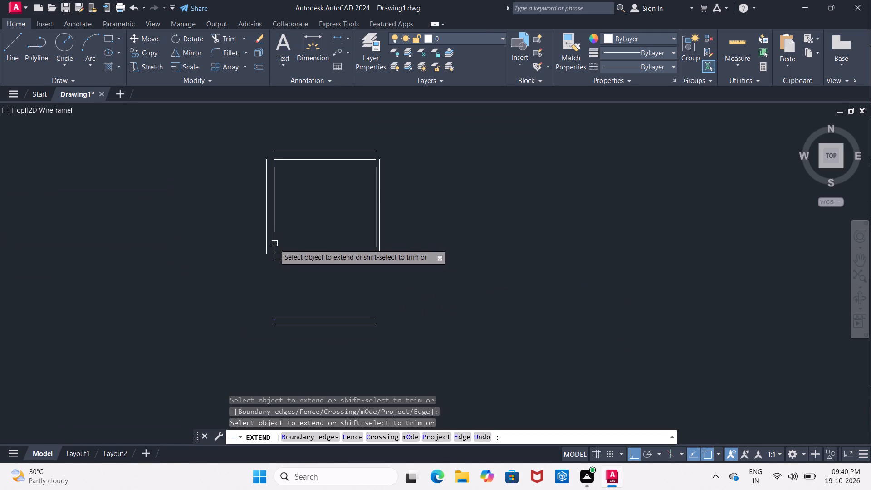
{"action": "left_click", "coordinate": [274, 246]}
{"action": "left_click", "coordinate": [274, 250]}
{"action": "scroll", "coordinate": [299, 302], "scroll_direction": "up", "scroll_amount": 1}
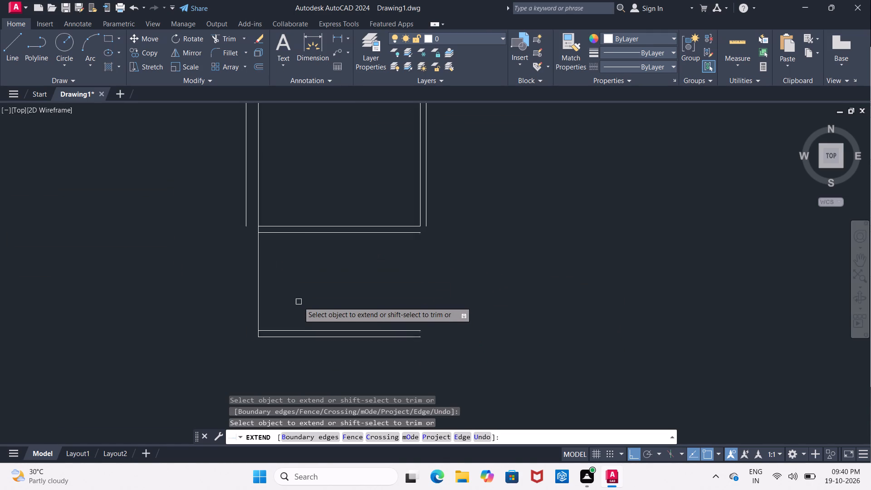
{"action": "scroll", "coordinate": [298, 302], "scroll_direction": "up", "scroll_amount": 1}
{"action": "key", "text": "Escape"}
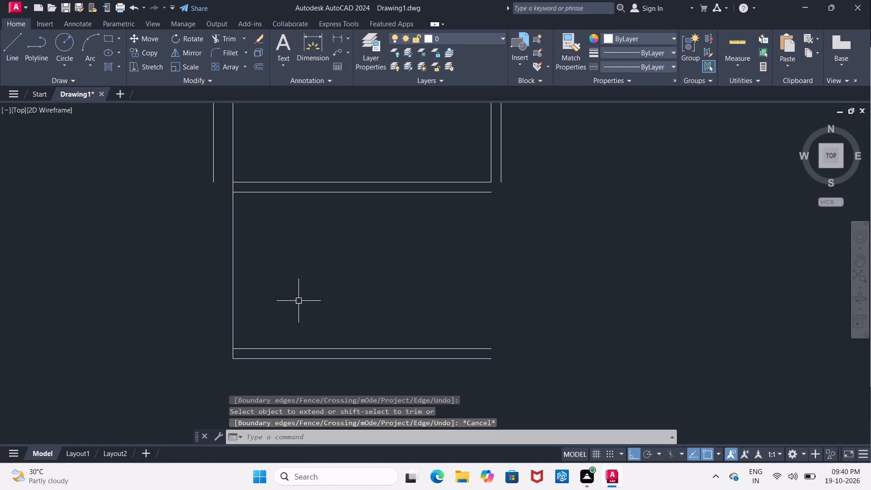
Offset the extended inner left wall line 3'4" to the right, into the lower space.
{"action": "key", "text": "o"}
{"action": "key", "text": "Return"}
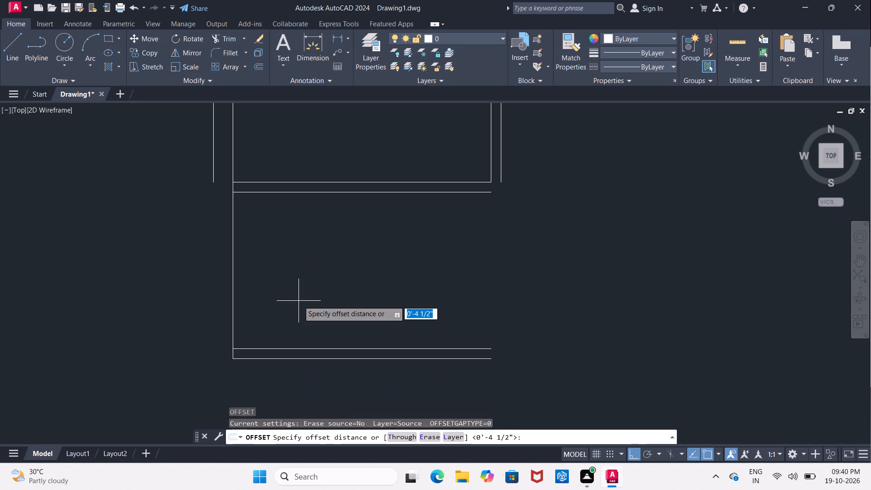
{"action": "key", "text": "3"}
{"action": "type", "text": "'4\""}
{"action": "key", "text": "Return"}
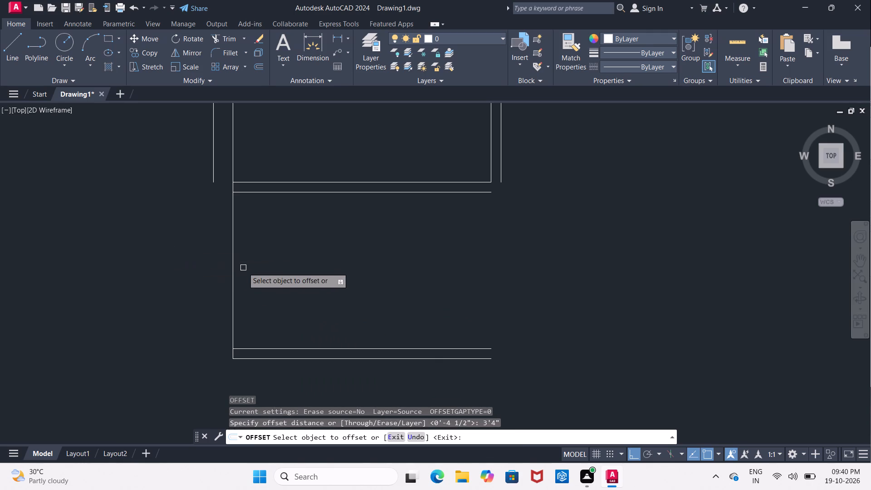
{"action": "left_click", "coordinate": [232, 285]}
{"action": "left_click", "coordinate": [347, 272]}
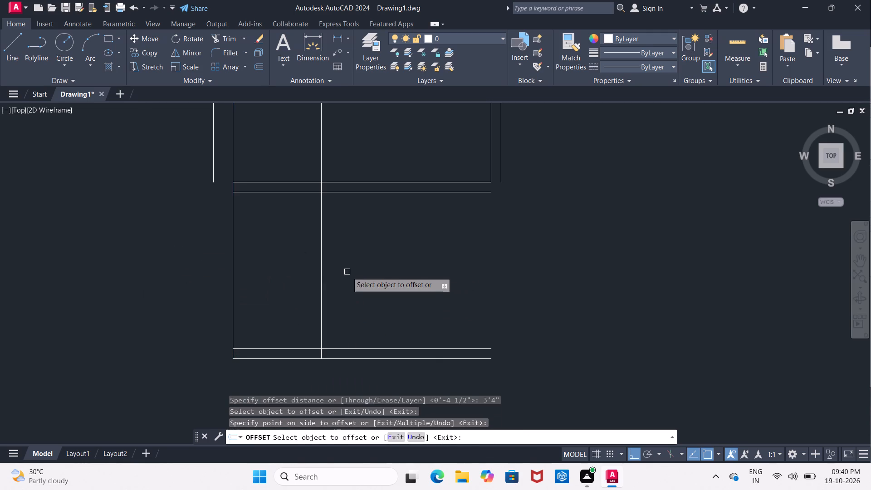
{"action": "key", "text": "Return"}
Offset the new vertical partition line 4.5" to the right to give the partition its thickness.
{"action": "key", "text": "Return"}
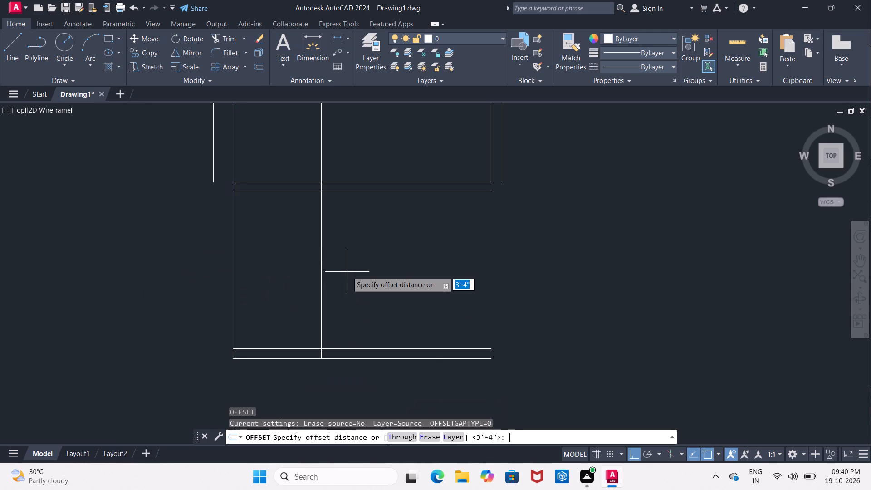
{"action": "type", "text": "4.5"}
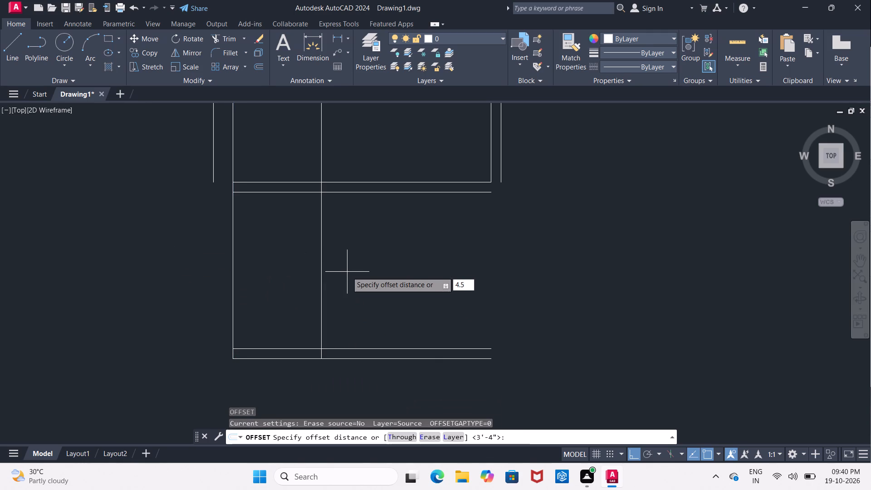
{"action": "key", "text": "shift+quotedbl"}
{"action": "key", "text": "Return"}
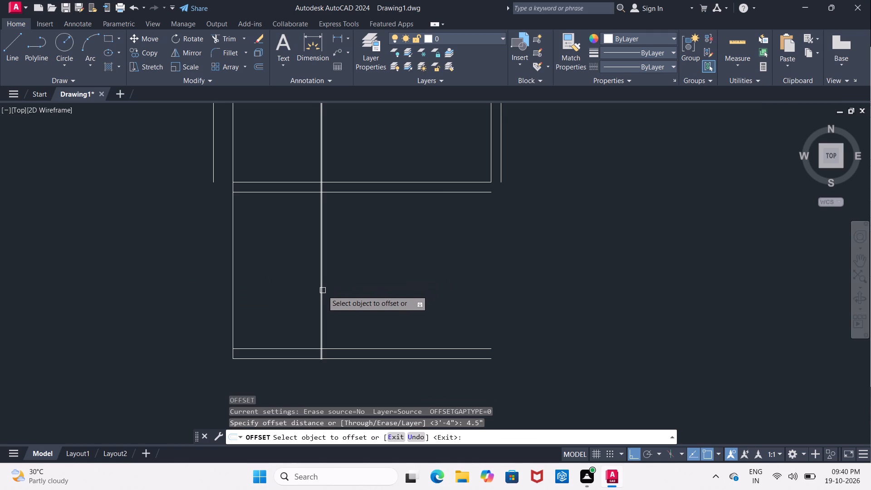
{"action": "left_click", "coordinate": [321, 292]}
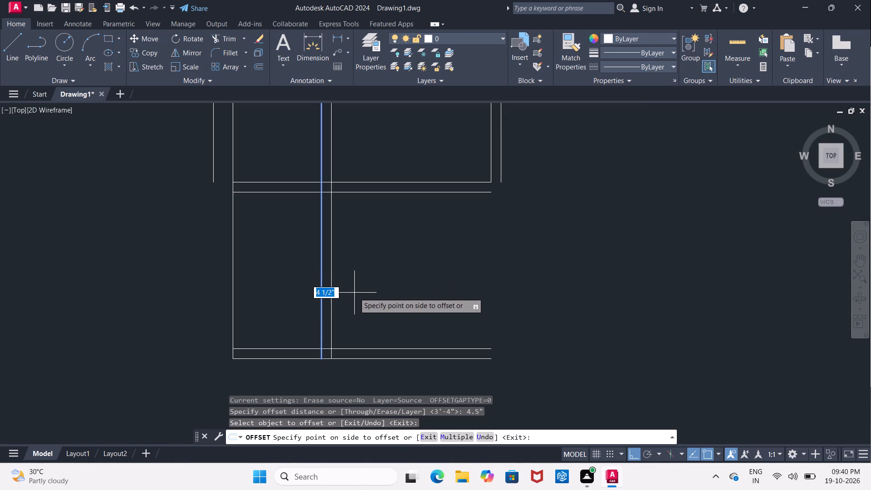
{"action": "left_click", "coordinate": [355, 293]}
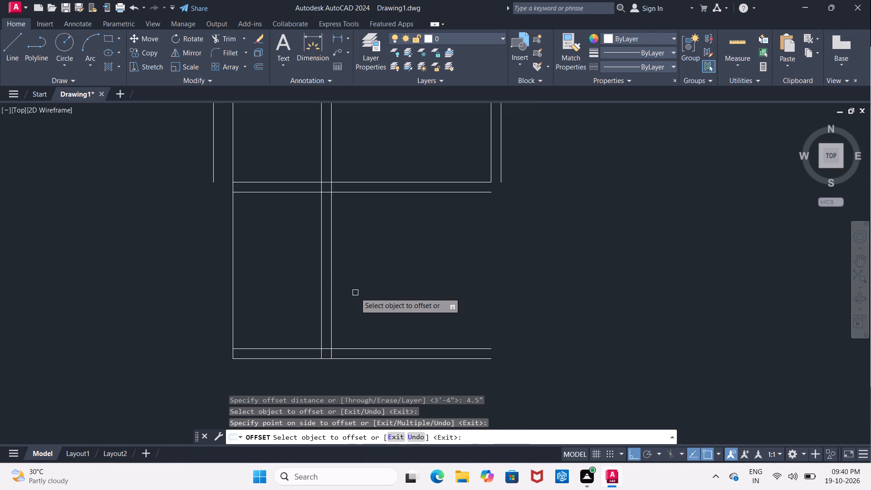
{"action": "key", "text": "Return"}
Offset the right line of the vertical partition 3'8" to the right, across the lower space.
{"action": "key", "text": "Return"}
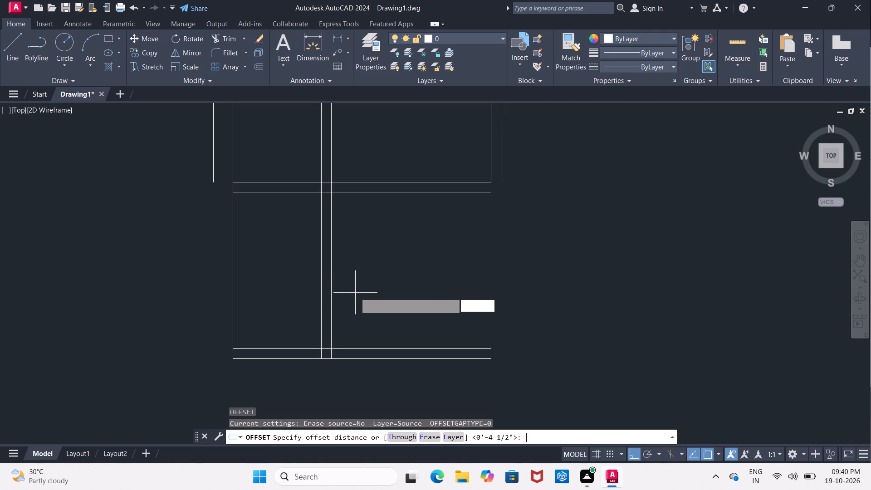
{"action": "key", "text": "3"}
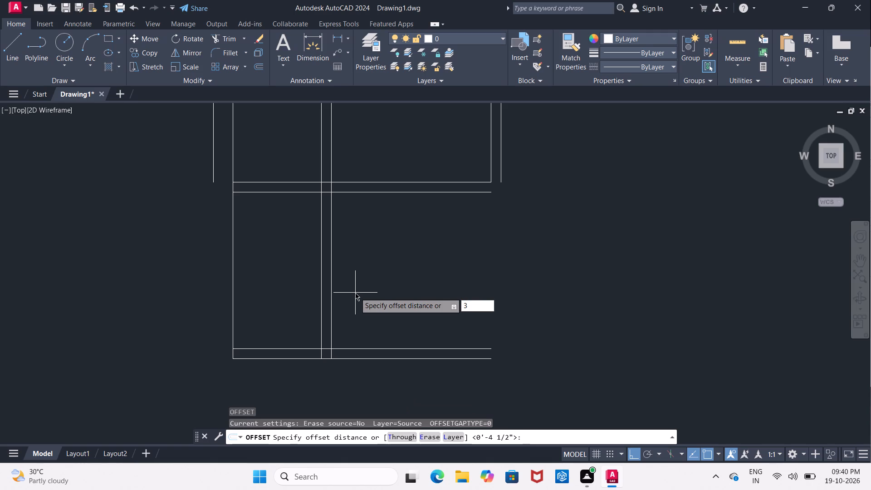
{"action": "key", "text": "apostrophe"}
{"action": "key", "text": "8"}
{"action": "key", "text": "shift+quotedbl"}
{"action": "key", "text": "Return"}
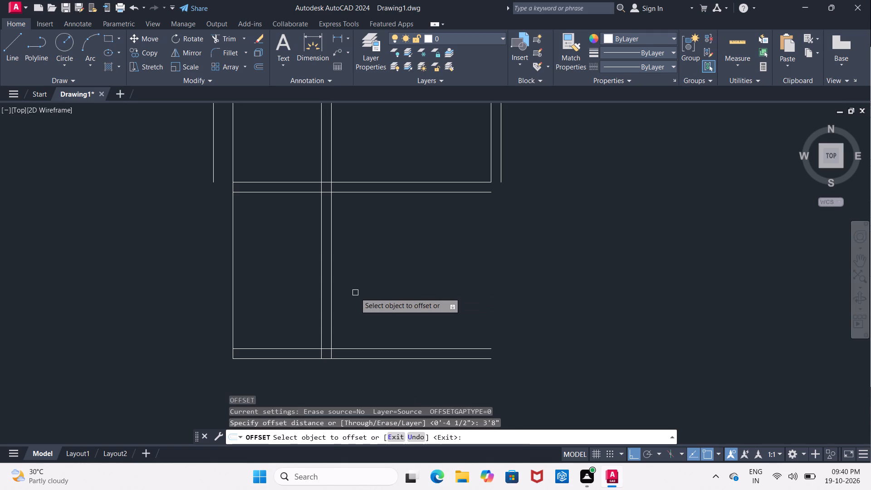
{"action": "left_click", "coordinate": [330, 258]}
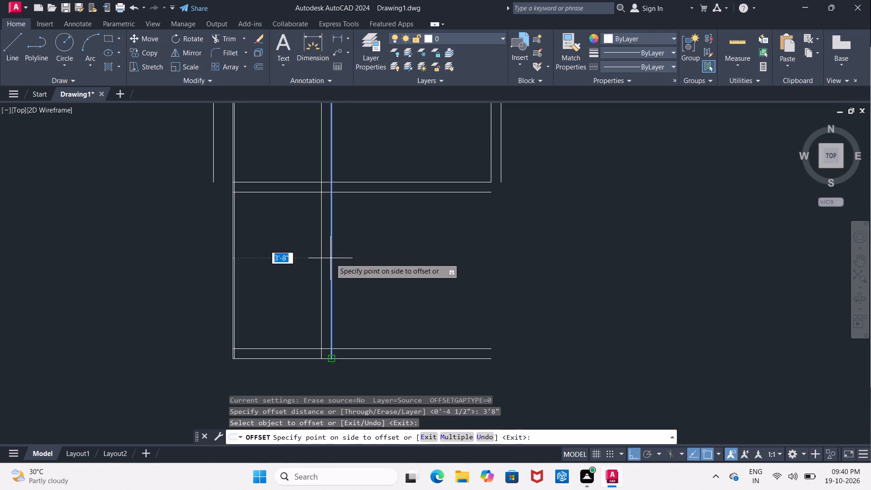
{"action": "left_click", "coordinate": [393, 259]}
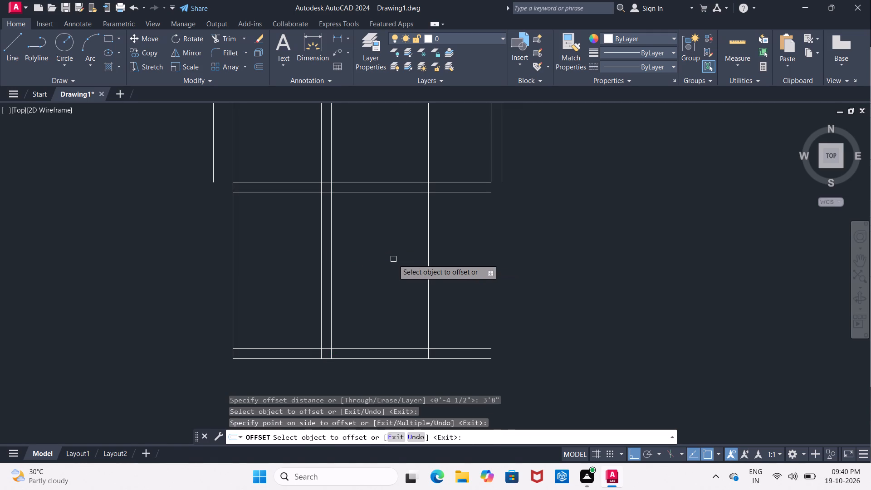
{"action": "key", "text": "Return"}
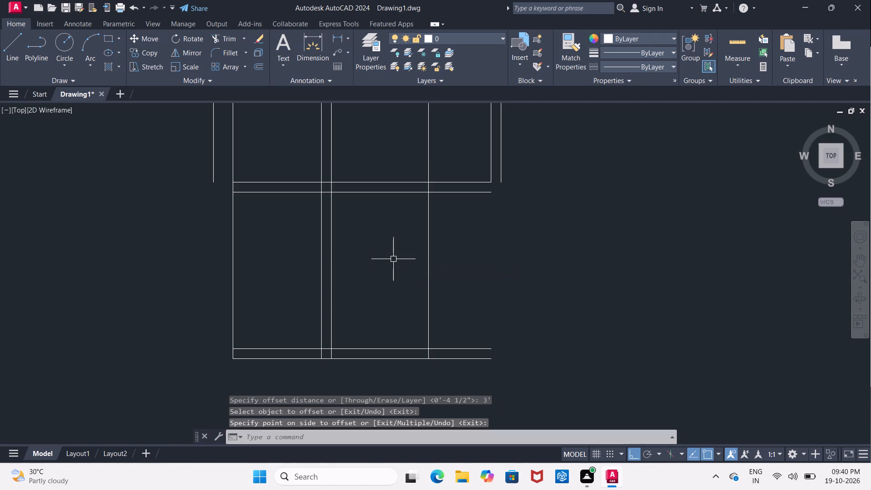
Offset the new vertical line 4.5" to the right to give the second partition its thickness.
{"action": "key", "text": "Return"}
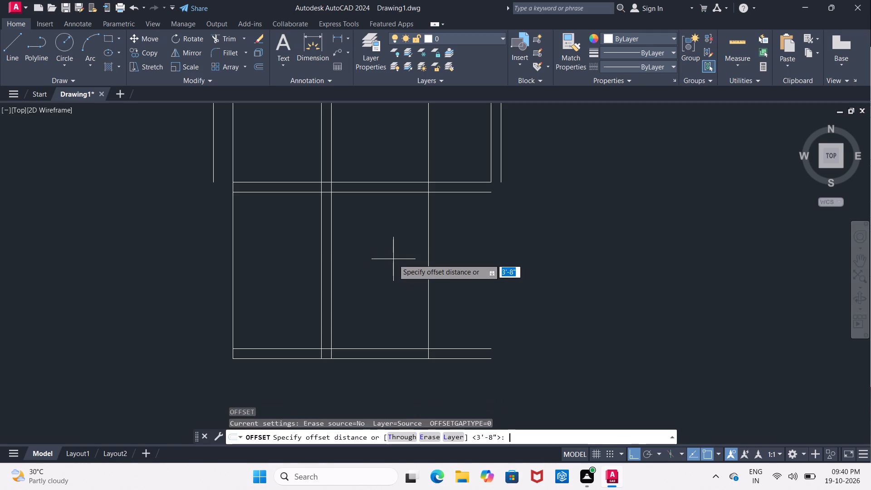
{"action": "type", "text": "4.5"}
{"action": "key", "text": "shift+quotedbl"}
{"action": "key", "text": "Return"}
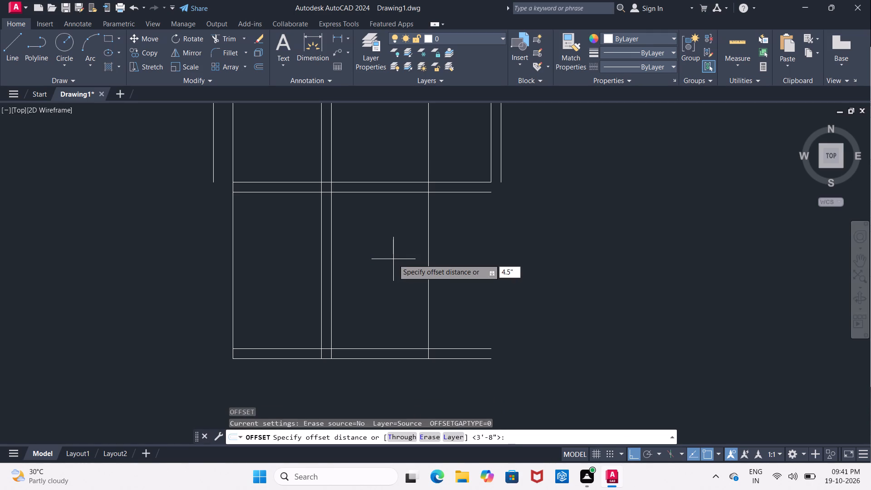
{"action": "left_click", "coordinate": [429, 275]}
{"action": "left_click", "coordinate": [480, 276]}
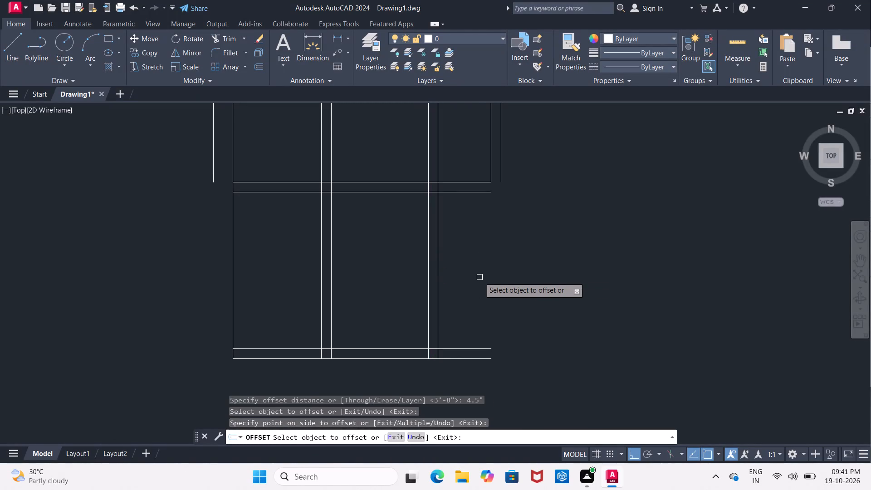
{"action": "key", "text": "Return"}
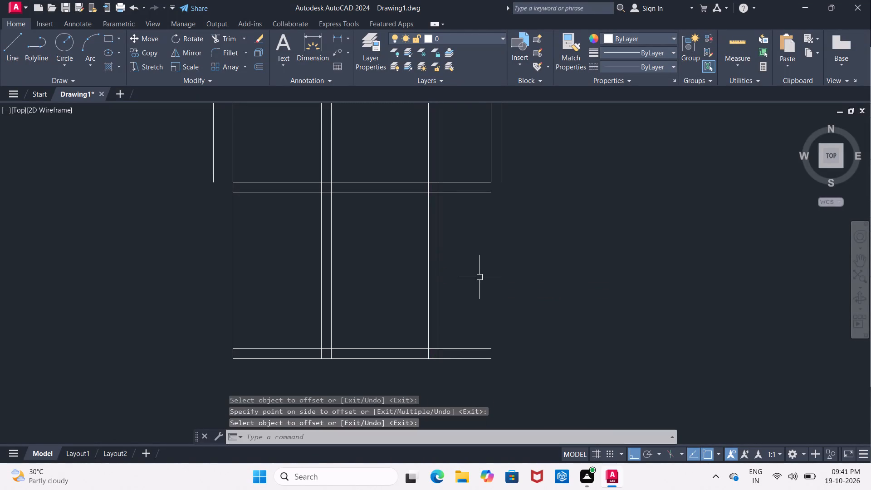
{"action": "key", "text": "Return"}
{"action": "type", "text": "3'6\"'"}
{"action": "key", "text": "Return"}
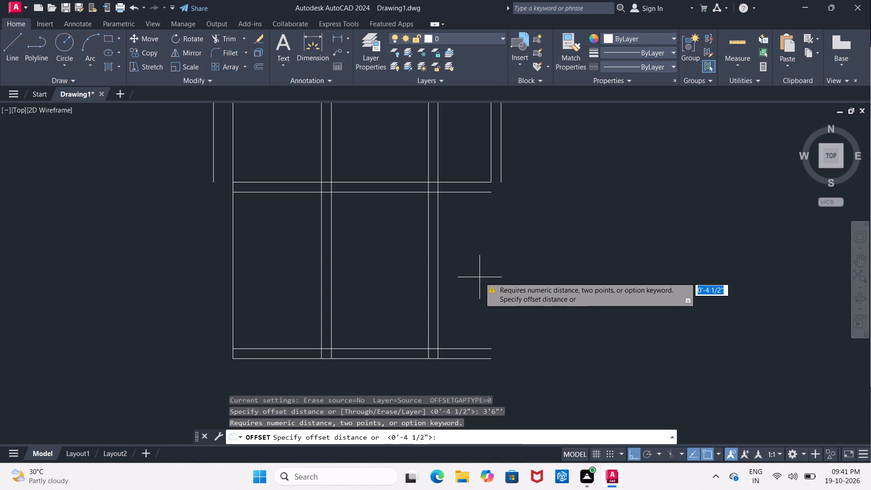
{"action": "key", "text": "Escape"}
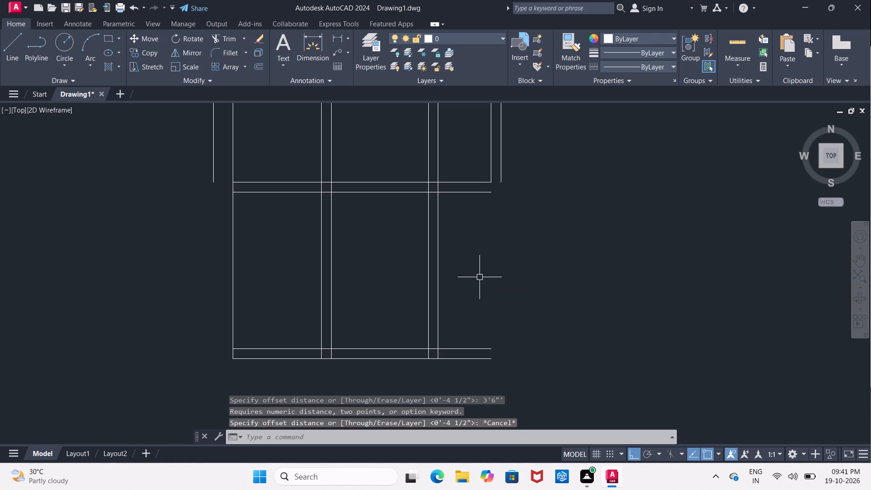
Offset the lower line of the wall between the room and the lower space 3'6" downward.
{"action": "key", "text": "o"}
{"action": "key", "text": "Return"}
{"action": "type", "text": "3'"}
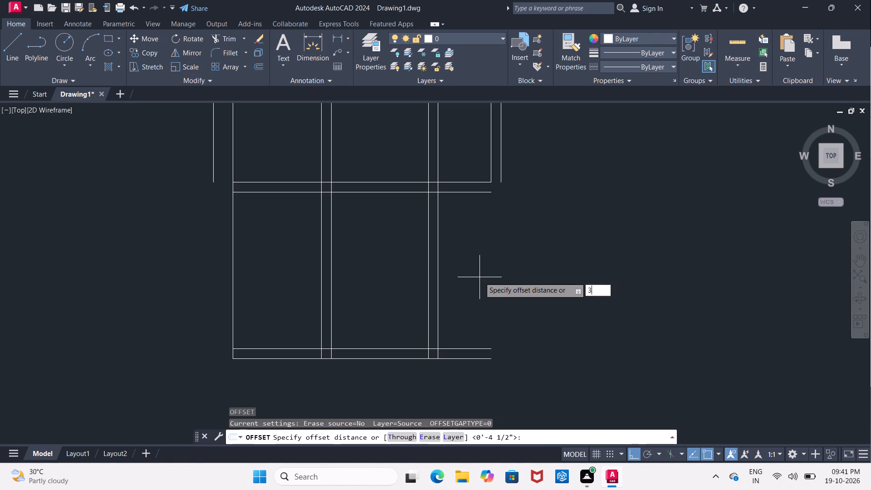
{"action": "key", "text": "6"}
{"action": "key", "text": "shift+quotedbl"}
{"action": "key", "text": "Return"}
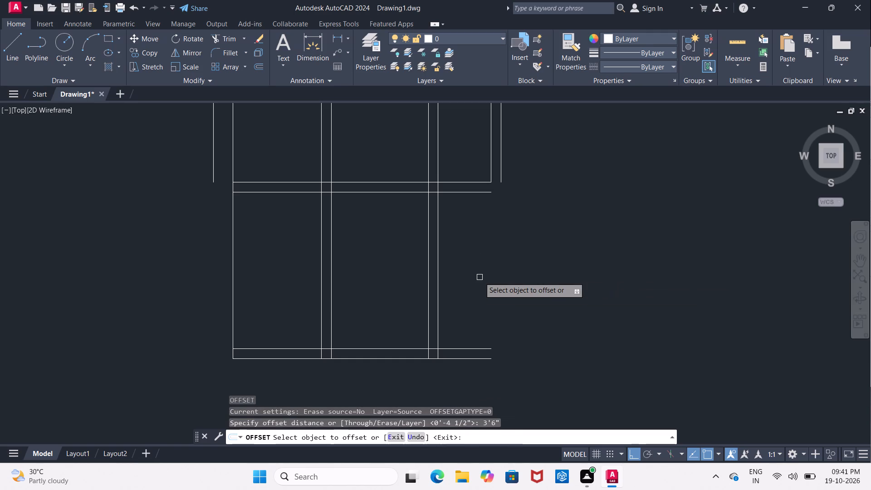
{"action": "left_click", "coordinate": [385, 195]}
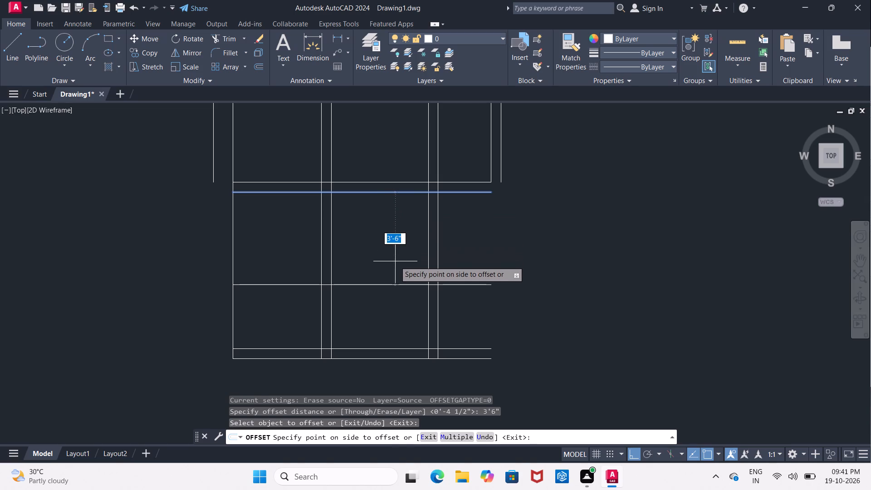
{"action": "left_click", "coordinate": [395, 261]}
{"action": "key", "text": "Return"}
Offset the new horizontal line 4.5" downward to give the cross partition its thickness.
{"action": "key", "text": "Return"}
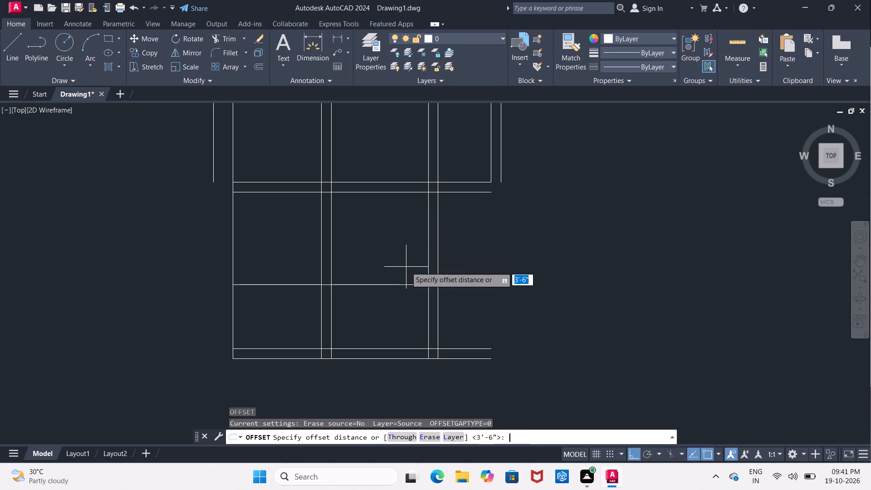
{"action": "key", "text": "4"}
{"action": "key", "text": "period"}
{"action": "key", "text": "5"}
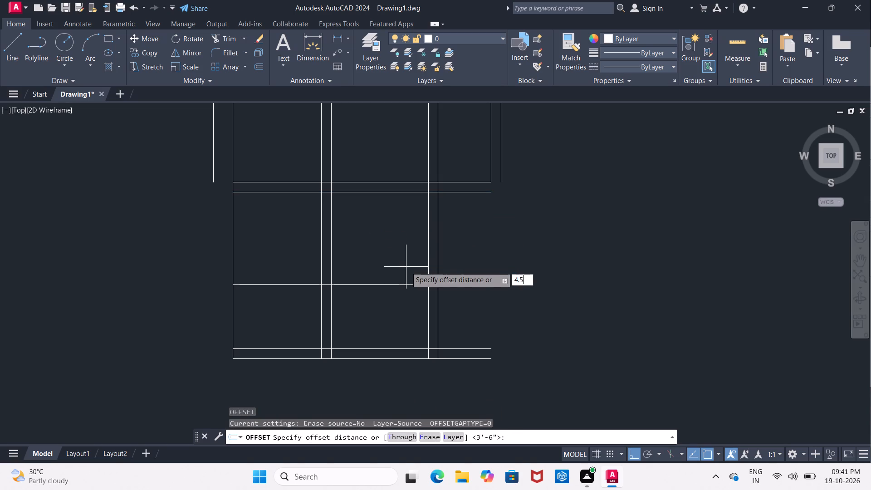
{"action": "key", "text": "shift+quotedbl"}
{"action": "key", "text": "Return"}
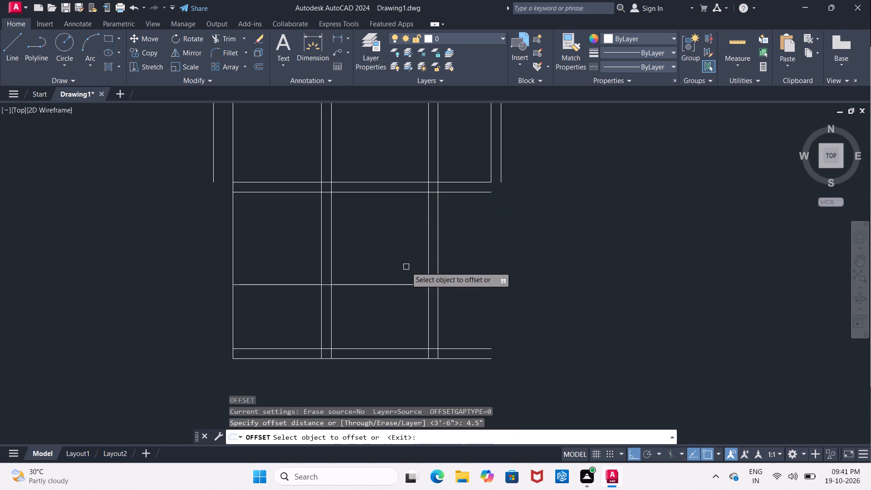
{"action": "left_click", "coordinate": [402, 284]}
{"action": "left_click", "coordinate": [405, 312]}
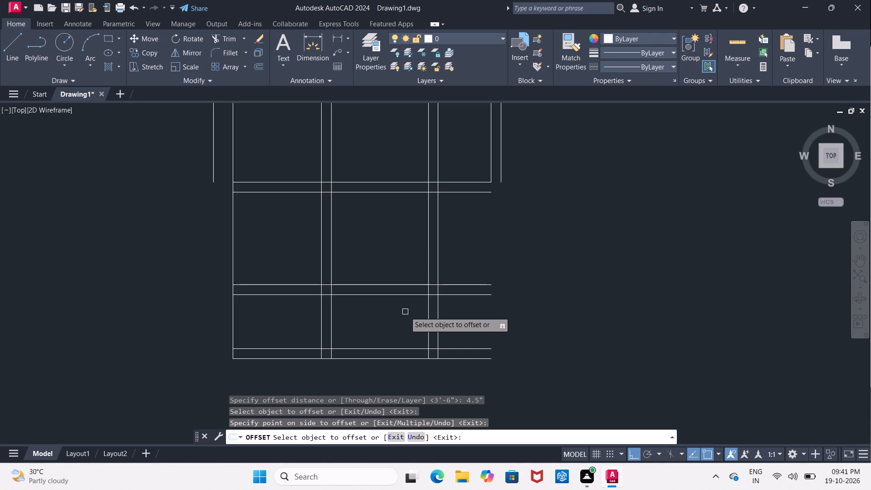
{"action": "key", "text": "Escape"}
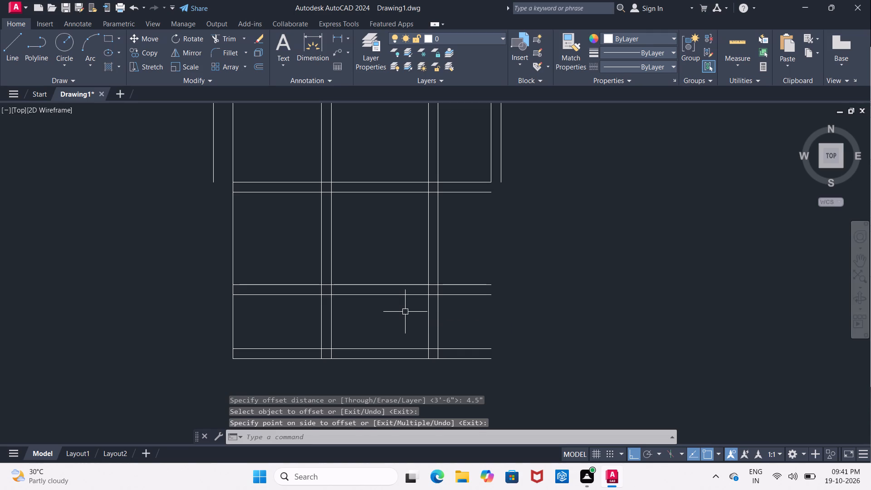
Extend the inner right wall line down to the lowest horizontal line, and the room's bottom line across to the outer right wall line.
{"action": "type", "text": "ex"}
{"action": "key", "text": "space"}
{"action": "key", "text": "space"}
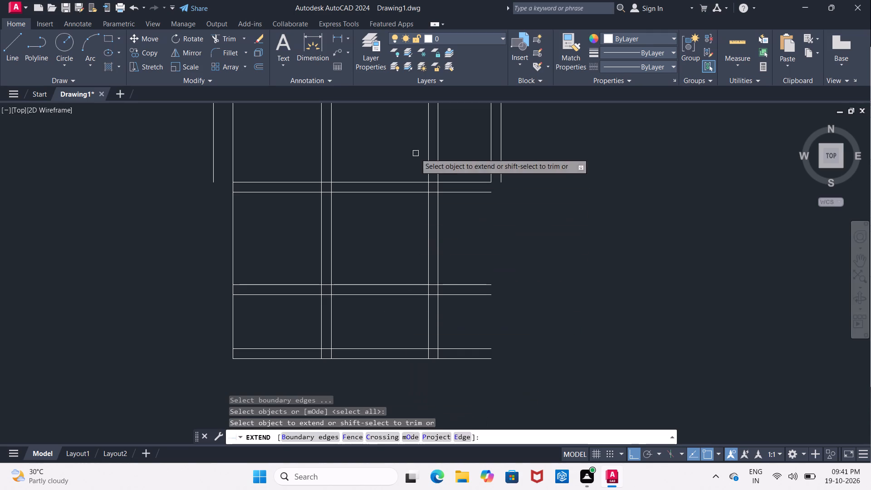
{"action": "left_click_drag", "start_coordinate": [491, 176], "coordinate": [491, 184]}
{"action": "left_click", "coordinate": [490, 194]}
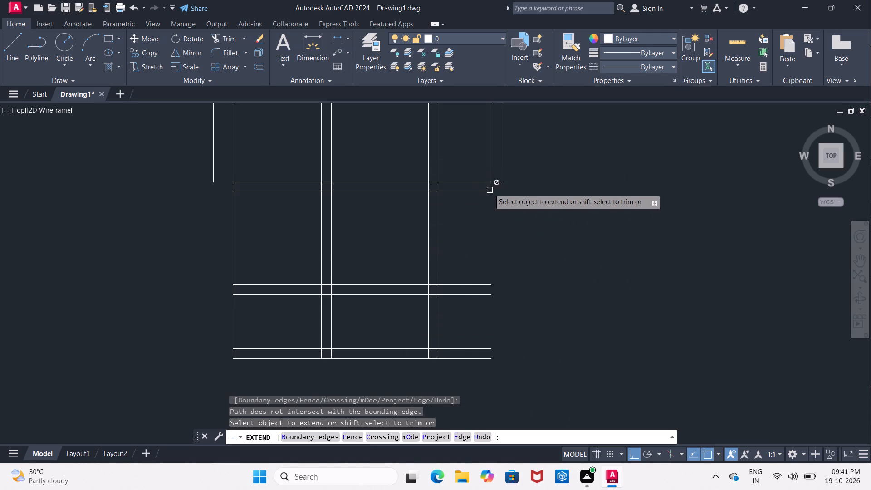
{"action": "left_click", "coordinate": [490, 179]}
{"action": "left_click", "coordinate": [490, 177]}
{"action": "double_click", "coordinate": [490, 179]}
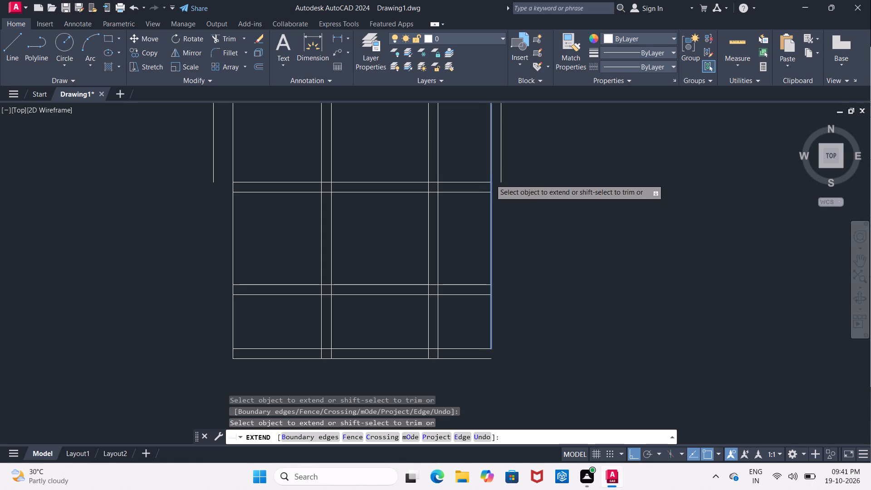
{"action": "left_click", "coordinate": [490, 180]}
{"action": "left_click", "coordinate": [490, 189]}
{"action": "left_click", "coordinate": [490, 192]}
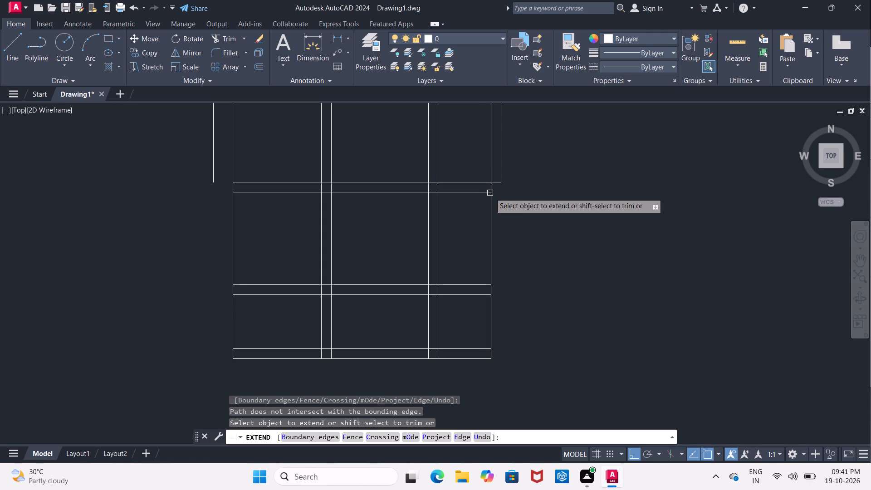
{"action": "double_click", "coordinate": [502, 175]}
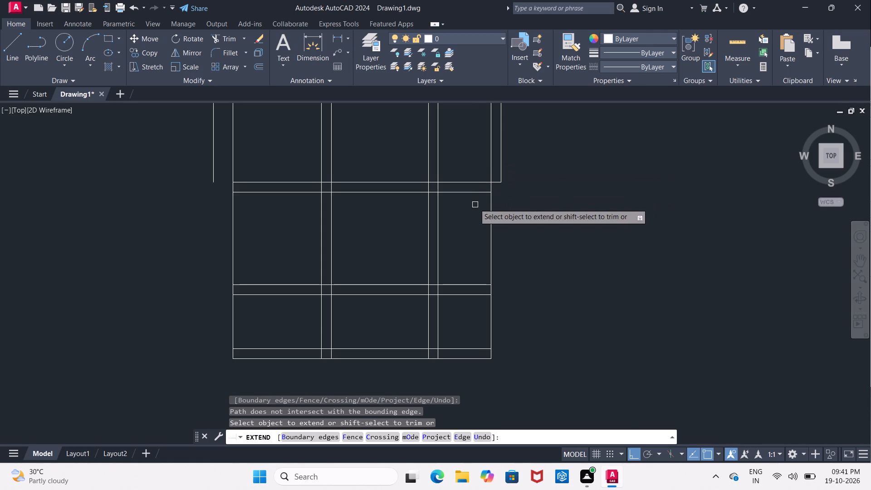
{"action": "double_click", "coordinate": [470, 195]}
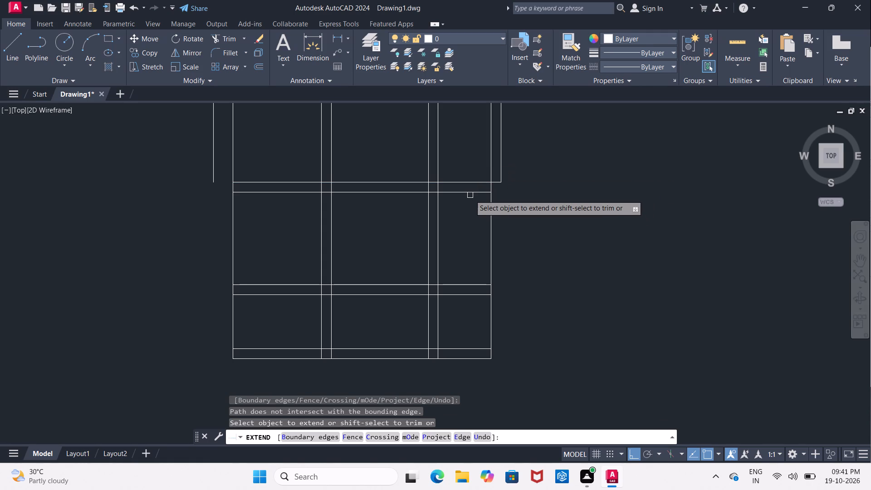
{"action": "key", "text": "Escape"}
{"action": "left_click", "coordinate": [501, 173]}
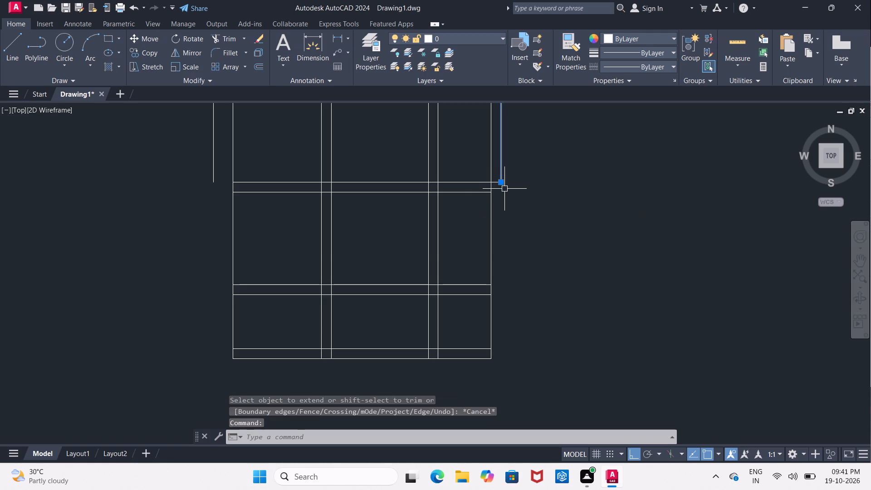
{"action": "key", "text": "Escape"}
Offset the extended inner right wall line 4.5" outward to form the lower space's right wall, and end the Offset command.
{"action": "key", "text": "o"}
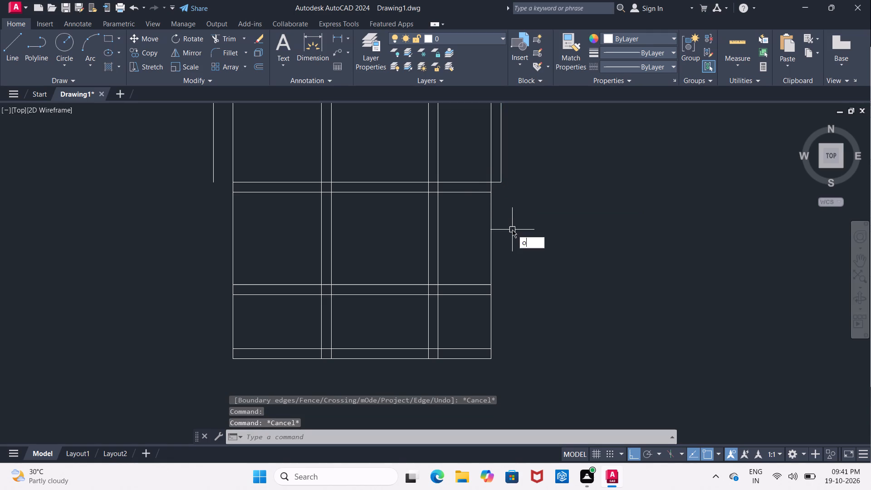
{"action": "key", "text": "Return"}
{"action": "key", "text": "4"}
{"action": "key", "text": "period"}
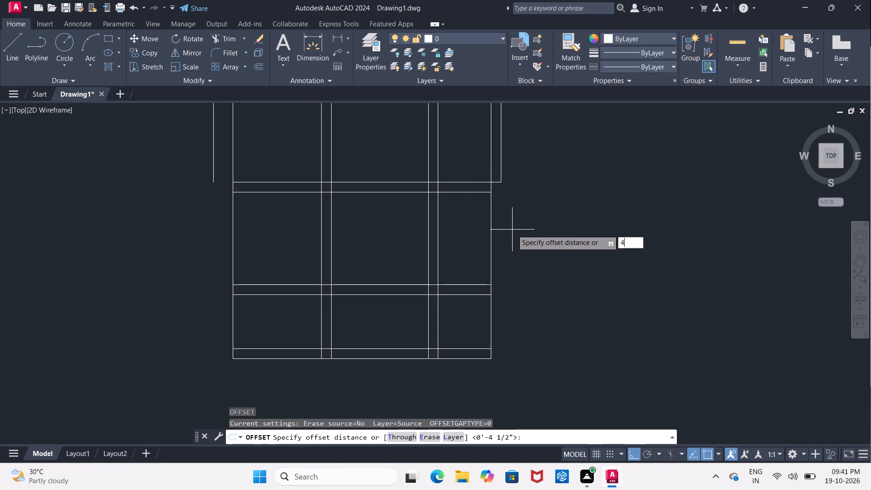
{"action": "type", "text": "5\""}
{"action": "key", "text": "Return"}
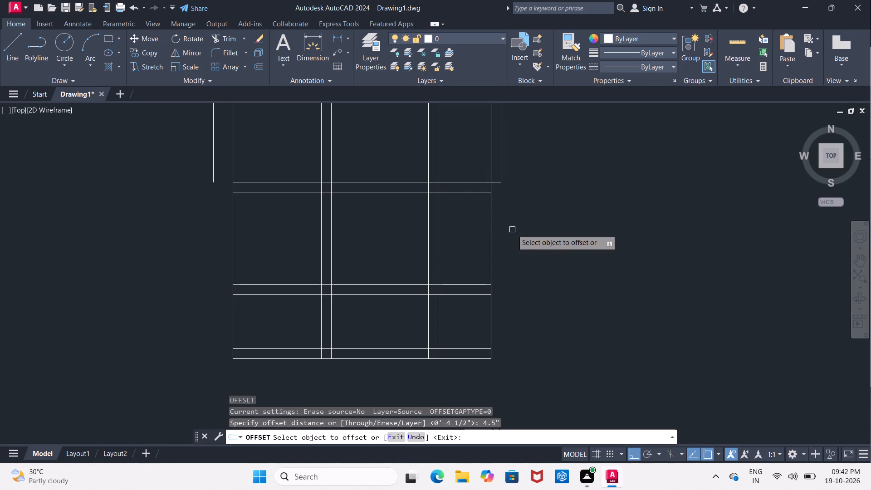
{"action": "left_click", "coordinate": [489, 242]}
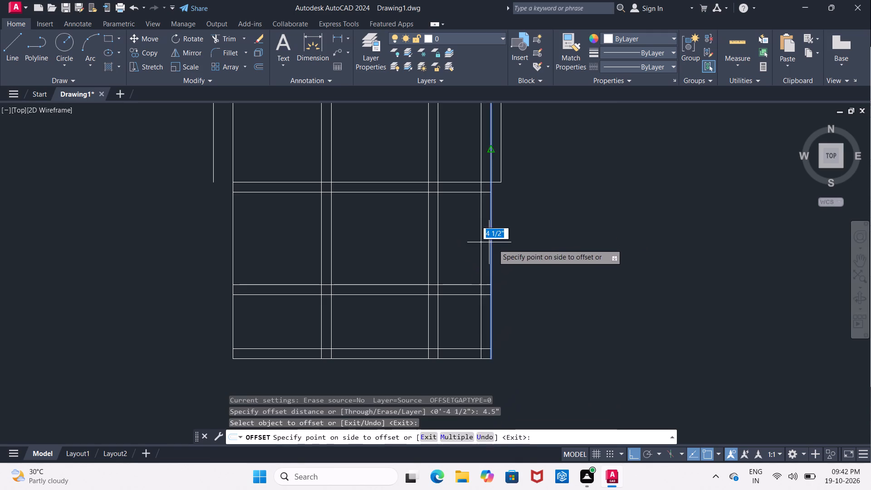
{"action": "left_click", "coordinate": [501, 247]}
{"action": "middle_click_drag", "start_coordinate": [513, 176], "coordinate": [510, 270]}
{"action": "scroll", "coordinate": [510, 270], "scroll_direction": "down", "scroll_amount": 2}
{"action": "scroll", "coordinate": [509, 267], "scroll_direction": "up", "scroll_amount": 1}
{"action": "key", "text": "Escape"}
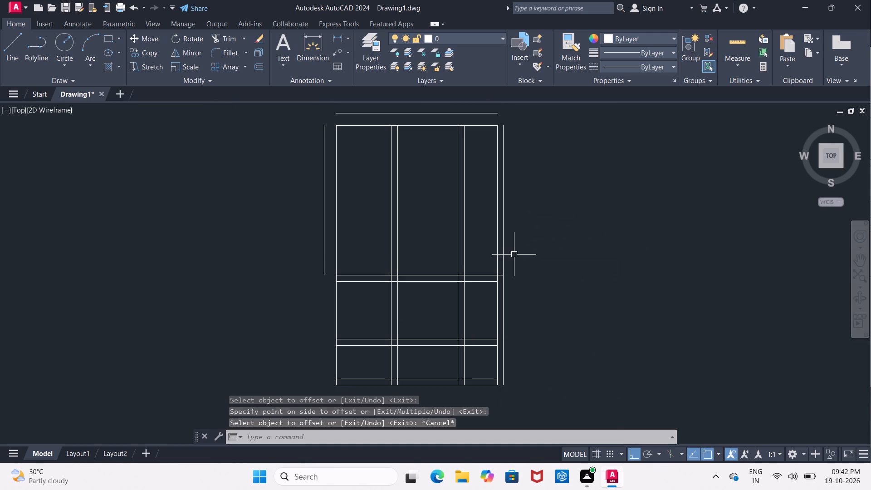
Extend the horizontal wall and partition lines below the room across to the outer right wall line.
{"action": "type", "text": "ex"}
{"action": "key", "text": "space"}
{"action": "key", "text": "space"}
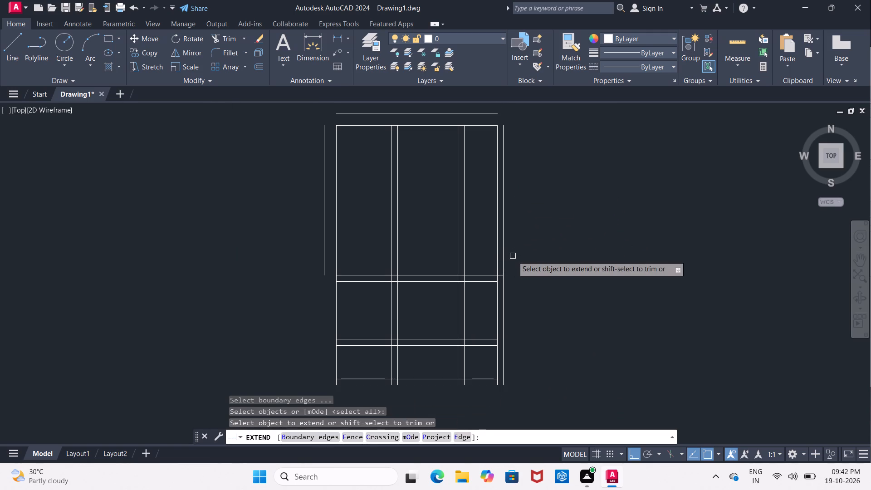
{"action": "triple_click", "coordinate": [504, 263]}
{"action": "double_click", "coordinate": [504, 263]}
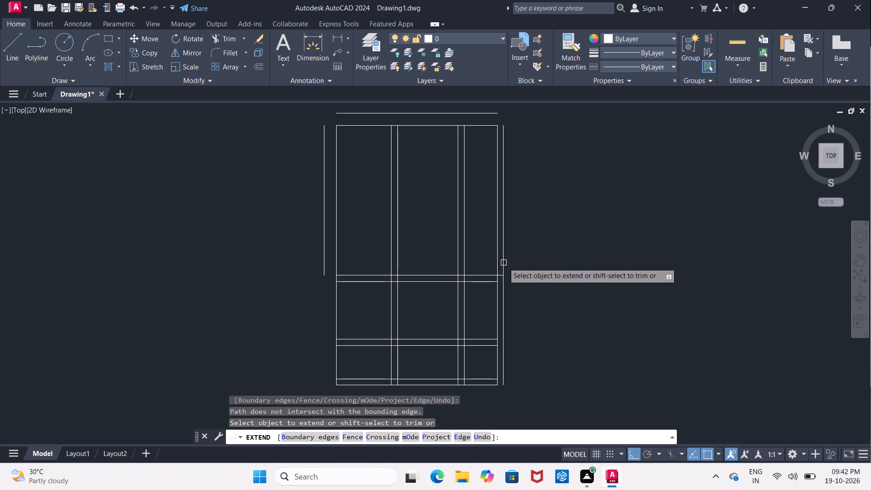
{"action": "double_click", "coordinate": [504, 260]}
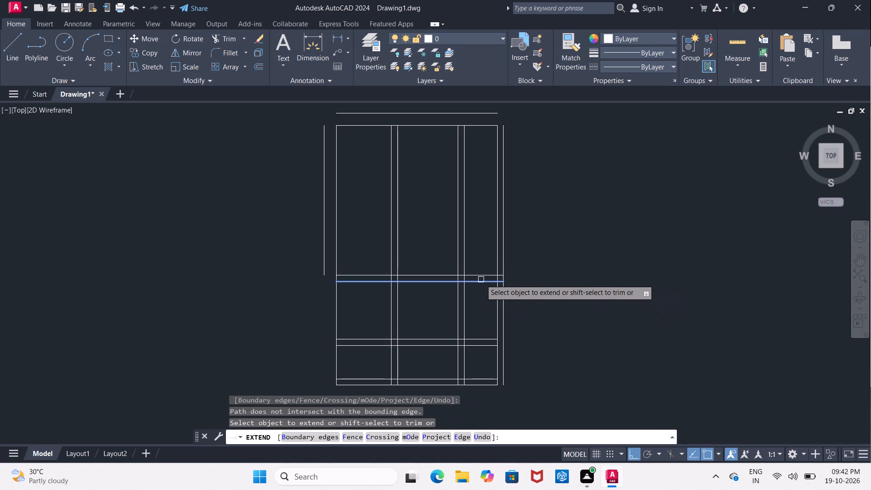
{"action": "left_click", "coordinate": [481, 279]}
{"action": "left_click", "coordinate": [479, 338]}
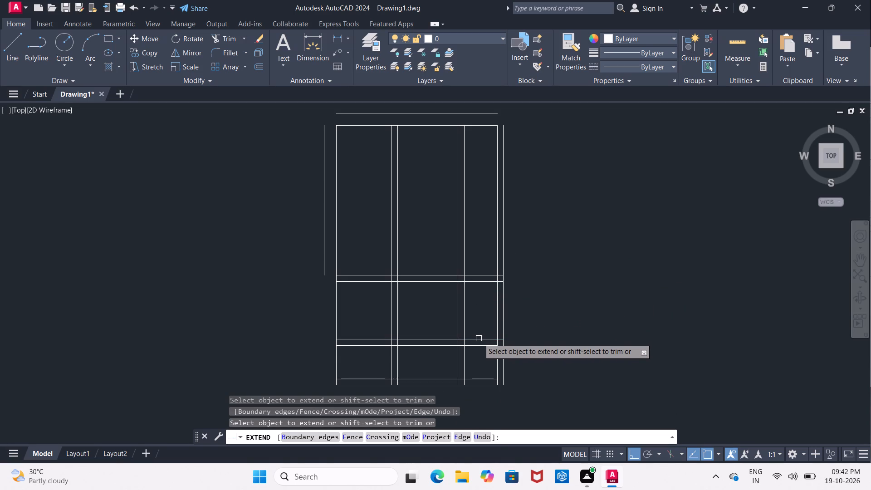
{"action": "left_click", "coordinate": [479, 345]}
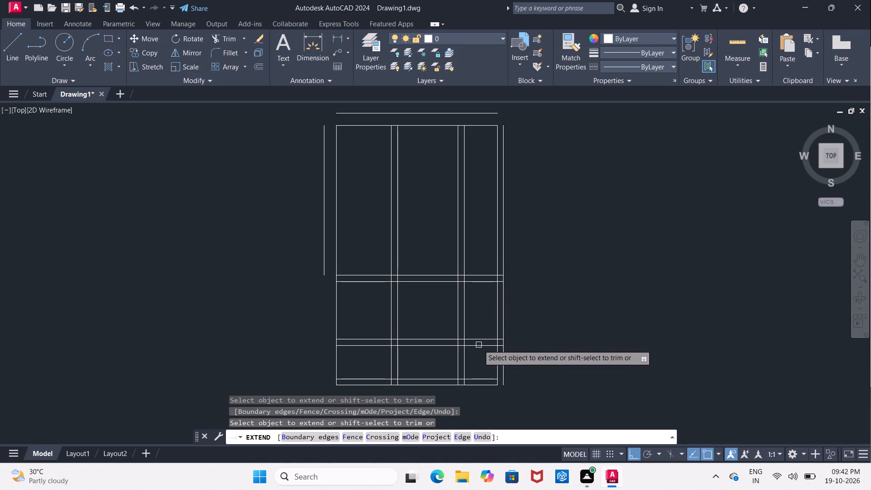
{"action": "left_click", "coordinate": [485, 380]}
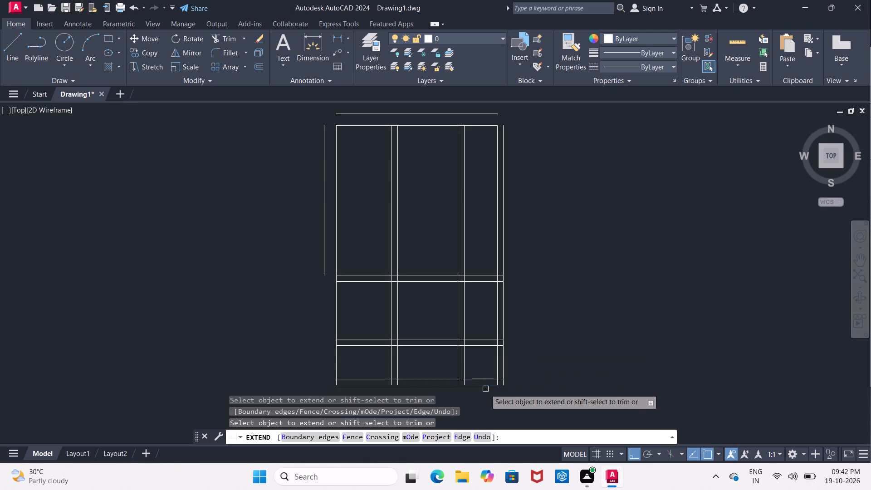
{"action": "left_click", "coordinate": [485, 386]}
{"action": "middle_click_drag", "start_coordinate": [383, 382], "coordinate": [396, 345]}
{"action": "key", "text": "Escape"}
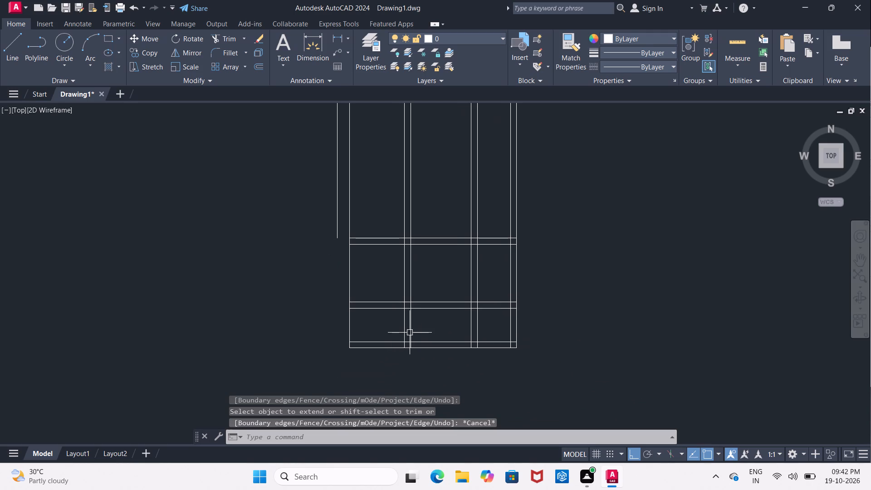
Trim the right partition's two lines and the inner right wall line between the cross partition and the bottom wall.
{"action": "scroll", "coordinate": [420, 333], "scroll_direction": "up", "scroll_amount": 2}
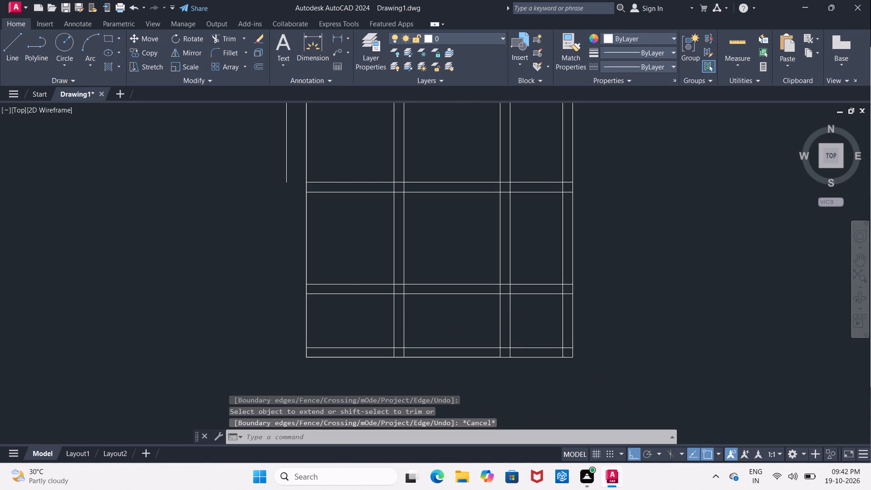
{"action": "type", "text": "tr"}
{"action": "key", "text": "space"}
{"action": "key", "text": "space"}
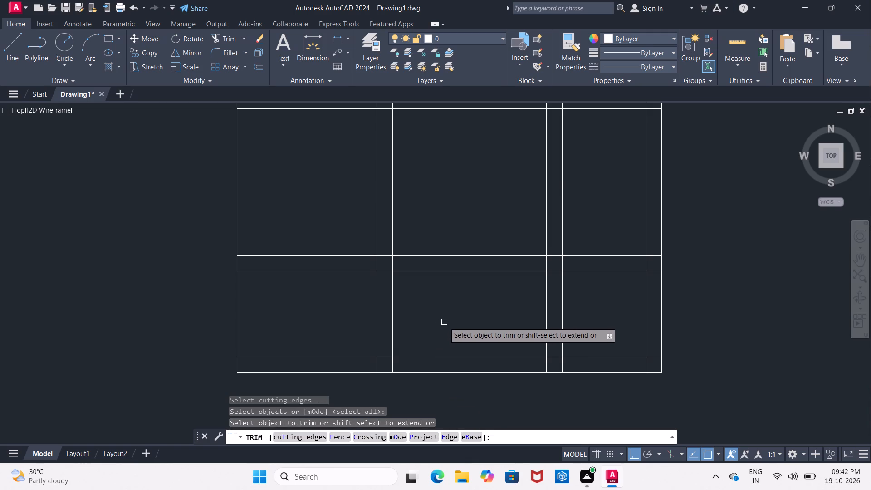
{"action": "left_click_drag", "start_coordinate": [512, 318], "coordinate": [696, 310]}
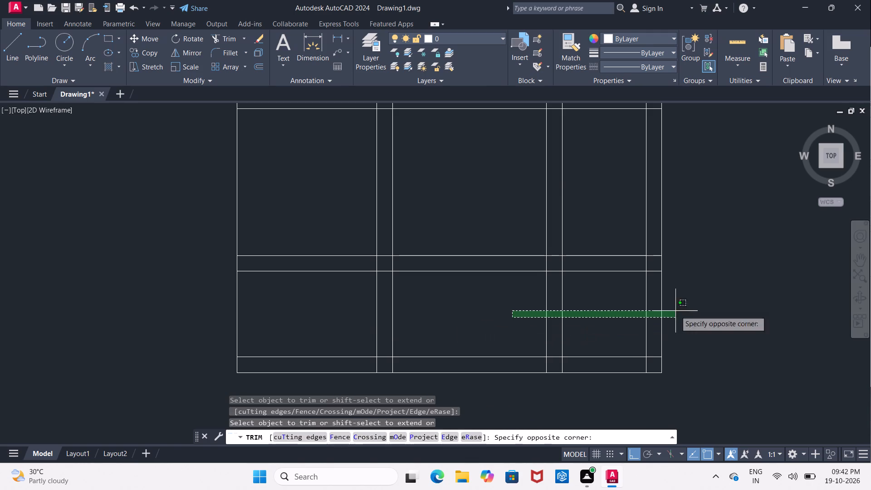
{"action": "left_click_drag", "start_coordinate": [696, 310], "coordinate": [789, 309]}
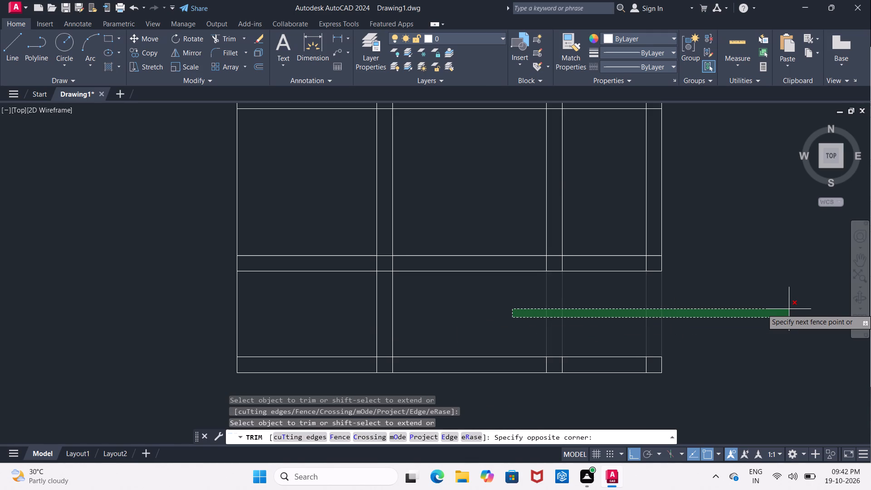
{"action": "left_click_drag", "start_coordinate": [789, 309], "coordinate": [643, 322]}
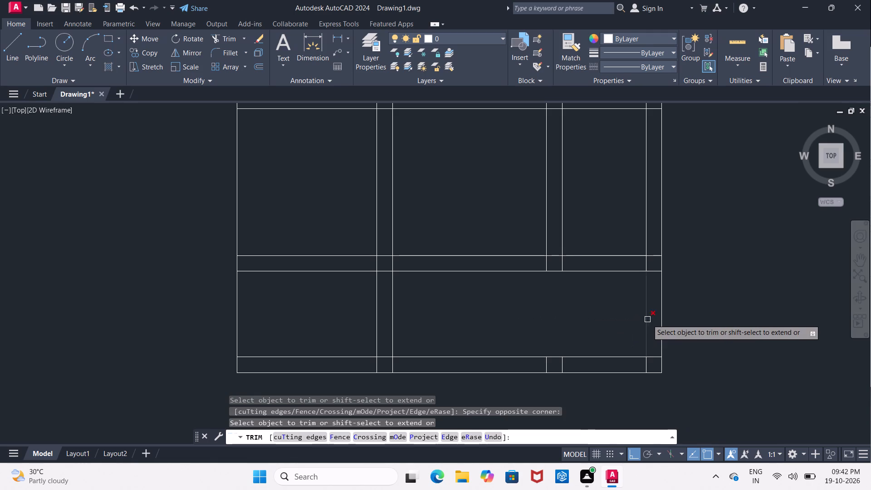
{"action": "left_click", "coordinate": [647, 319]}
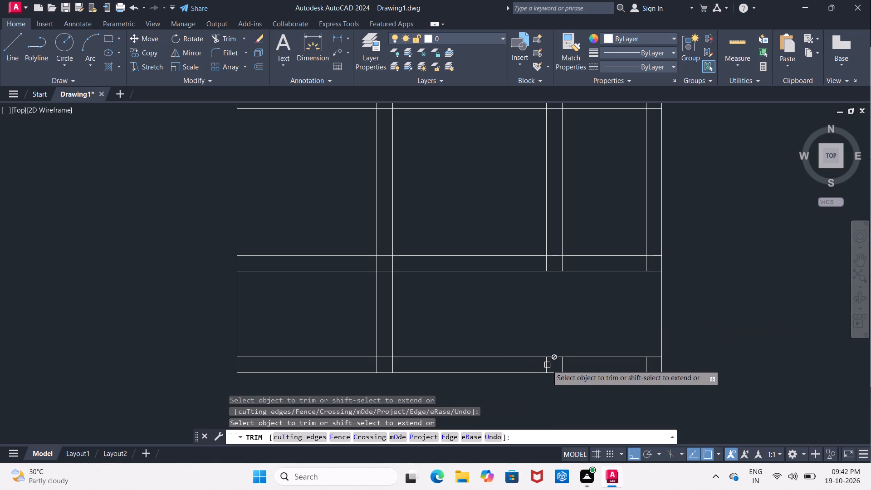
{"action": "scroll", "coordinate": [548, 361], "scroll_direction": "up", "scroll_amount": 3}
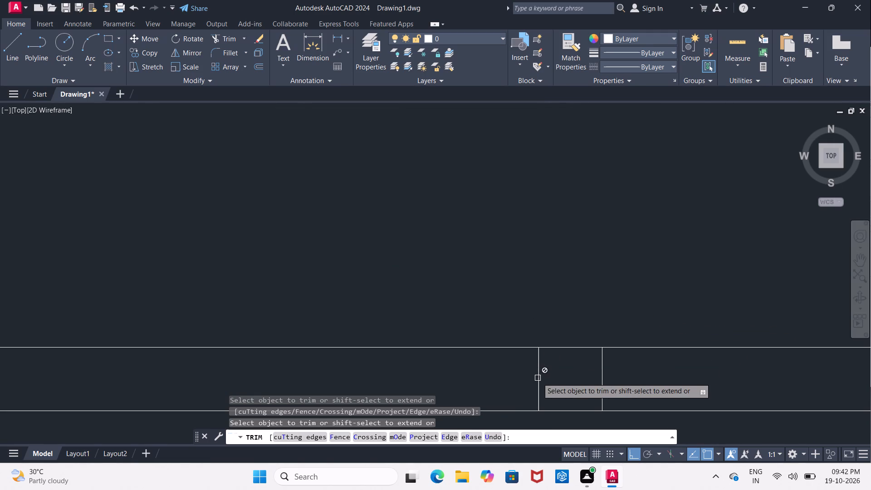
{"action": "key", "text": "Escape"}
Delete the right partition's two leftover line pieces inside the bottom wall.
{"action": "left_click", "coordinate": [538, 378]}
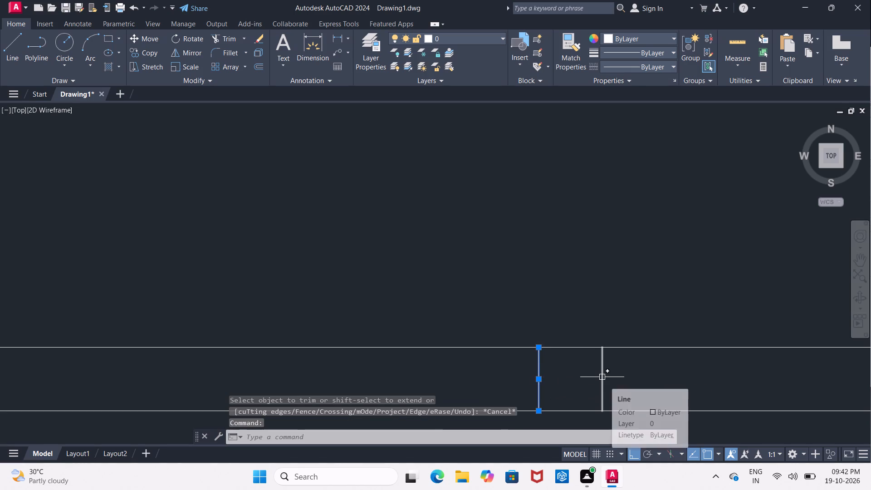
{"action": "key", "text": "Delete"}
{"action": "left_click", "coordinate": [603, 377]}
{"action": "key", "text": "Delete"}
Trim the outer right wall line between the cross partition and the bottom wall.
{"action": "scroll", "coordinate": [605, 377], "scroll_direction": "down", "scroll_amount": 4}
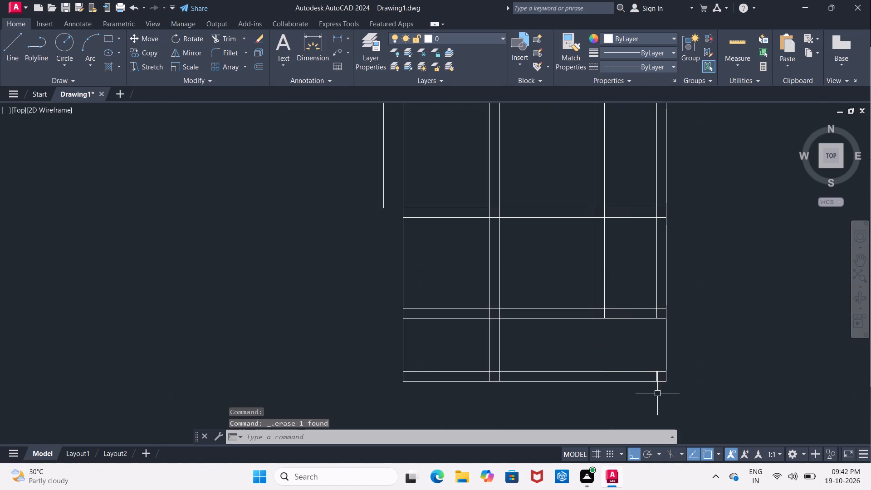
{"action": "scroll", "coordinate": [653, 384], "scroll_direction": "up", "scroll_amount": 2}
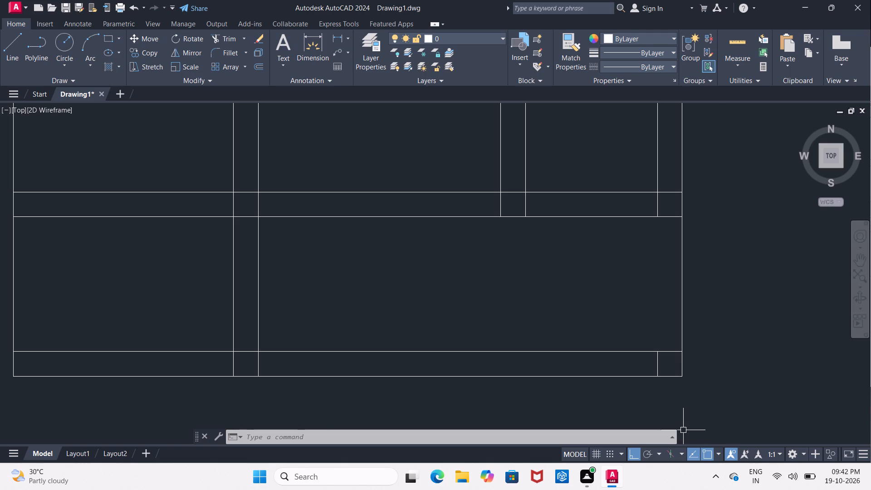
{"action": "type", "text": "tr"}
{"action": "key", "text": "space"}
{"action": "key", "text": "space"}
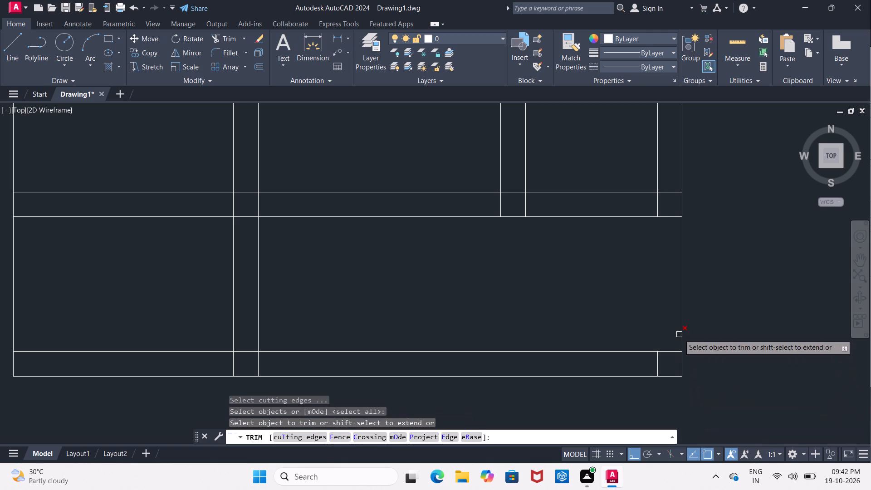
{"action": "left_click", "coordinate": [682, 341]}
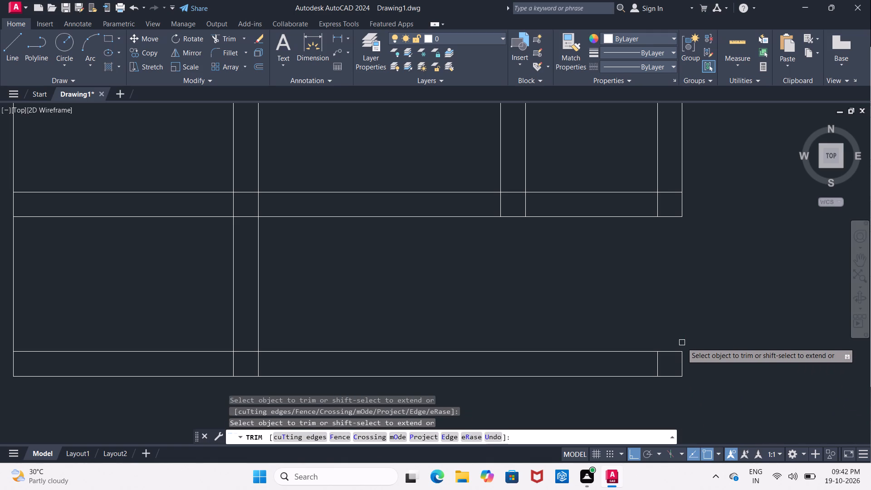
{"action": "key", "text": "Escape"}
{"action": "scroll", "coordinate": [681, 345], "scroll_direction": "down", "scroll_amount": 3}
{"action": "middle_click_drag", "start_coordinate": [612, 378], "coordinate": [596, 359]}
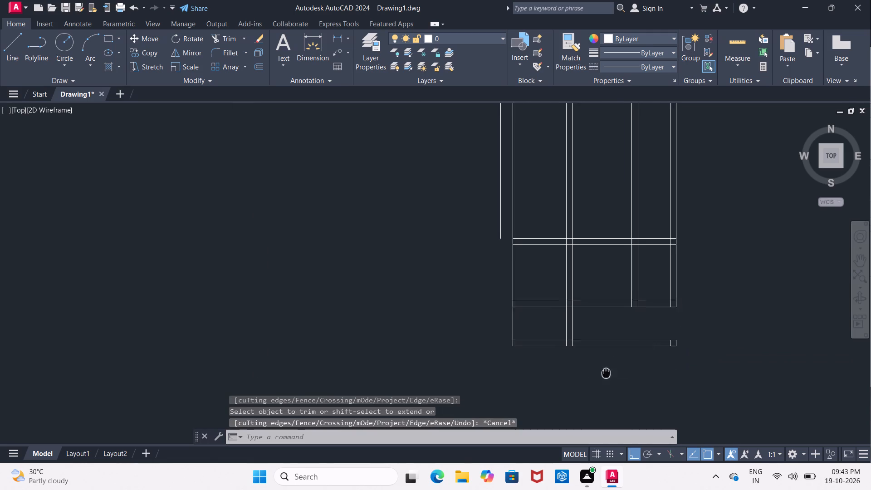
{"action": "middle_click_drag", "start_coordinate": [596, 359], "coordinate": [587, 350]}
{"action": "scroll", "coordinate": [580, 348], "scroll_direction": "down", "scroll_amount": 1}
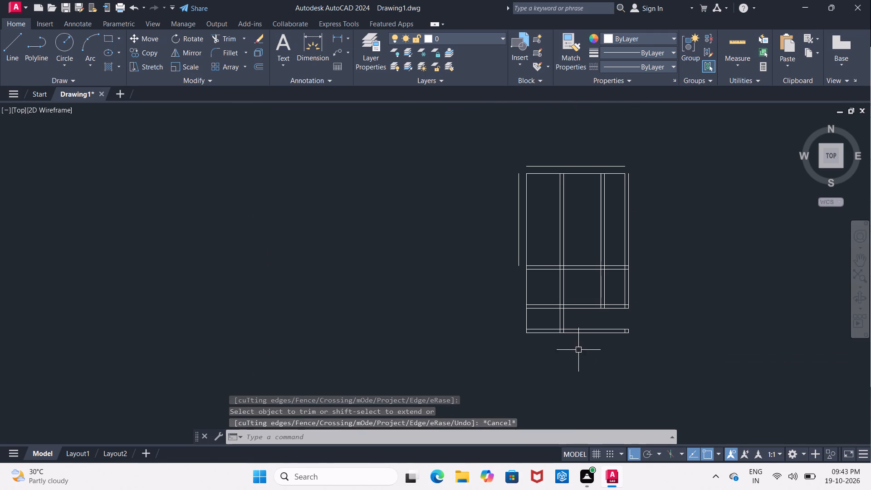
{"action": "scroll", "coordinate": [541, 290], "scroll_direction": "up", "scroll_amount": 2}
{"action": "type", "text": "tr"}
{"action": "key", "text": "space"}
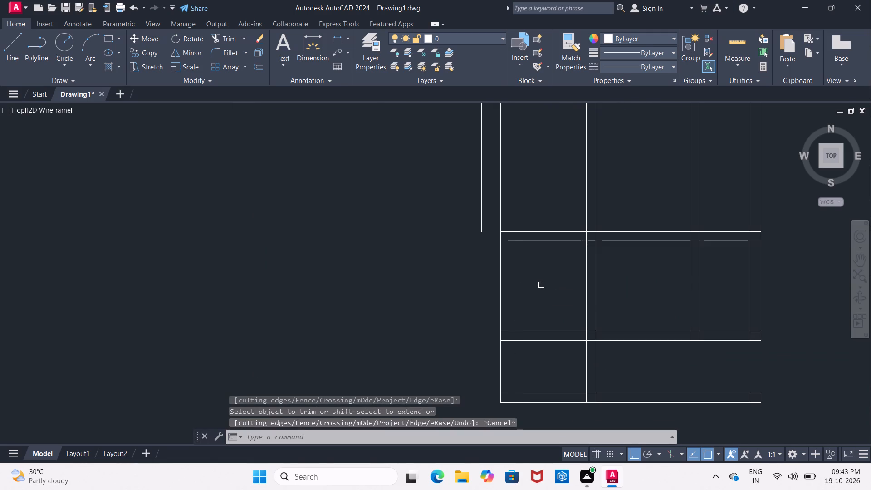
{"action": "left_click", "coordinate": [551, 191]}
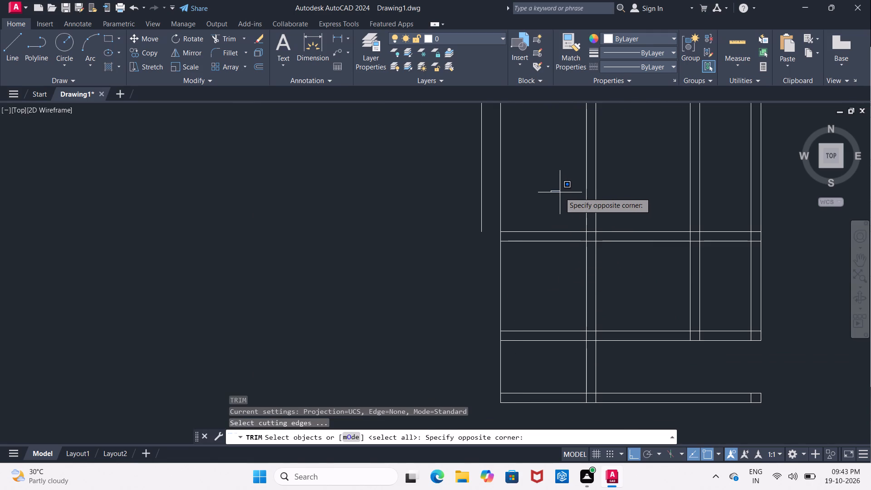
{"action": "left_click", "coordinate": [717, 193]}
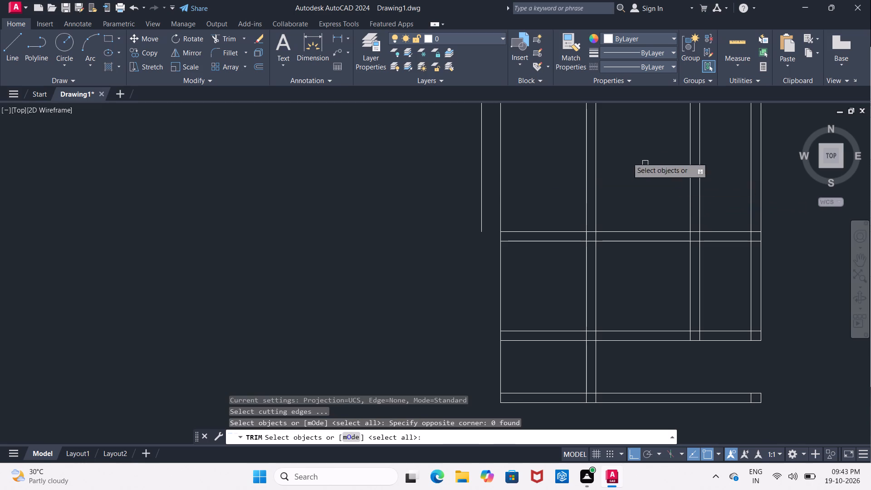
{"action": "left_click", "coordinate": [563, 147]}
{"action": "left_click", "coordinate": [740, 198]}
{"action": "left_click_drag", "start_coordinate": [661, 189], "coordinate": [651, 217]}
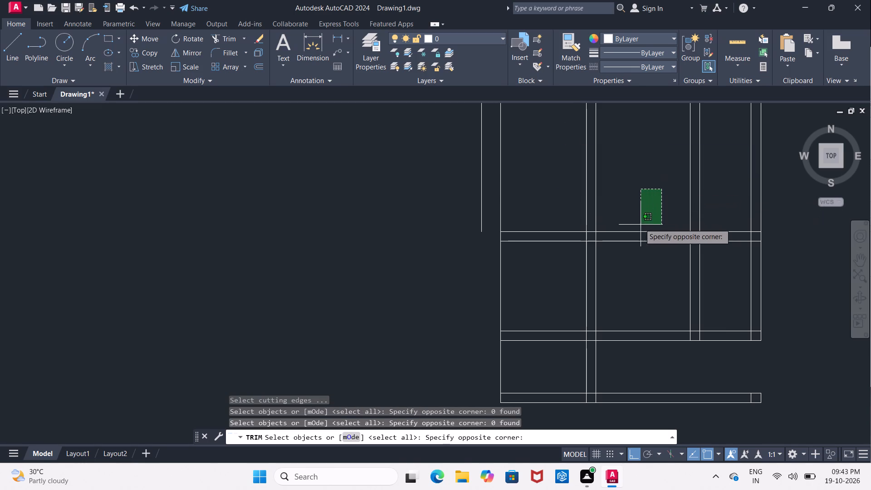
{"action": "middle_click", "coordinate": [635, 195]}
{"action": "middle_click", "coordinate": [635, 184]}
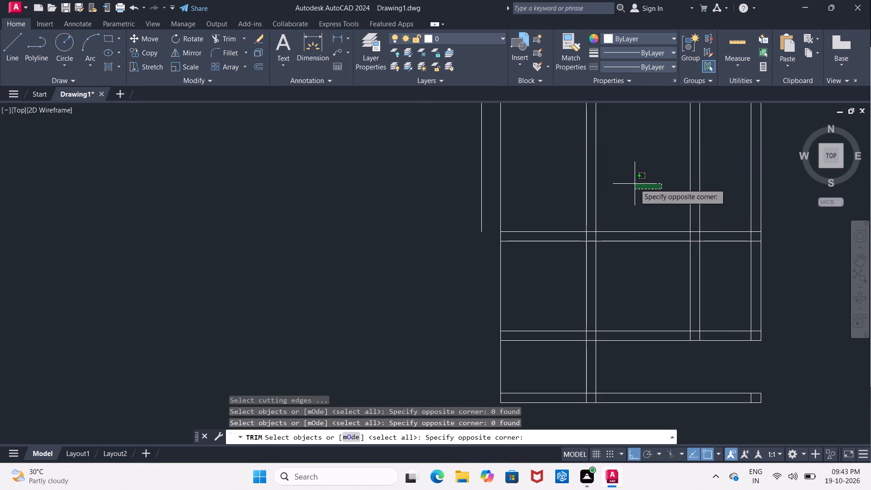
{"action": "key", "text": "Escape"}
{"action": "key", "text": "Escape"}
Trim the four vertical partition lines out of the upper room, down to the wall below it.
{"action": "type", "text": "tr"}
{"action": "key", "text": "space"}
{"action": "key", "text": "space"}
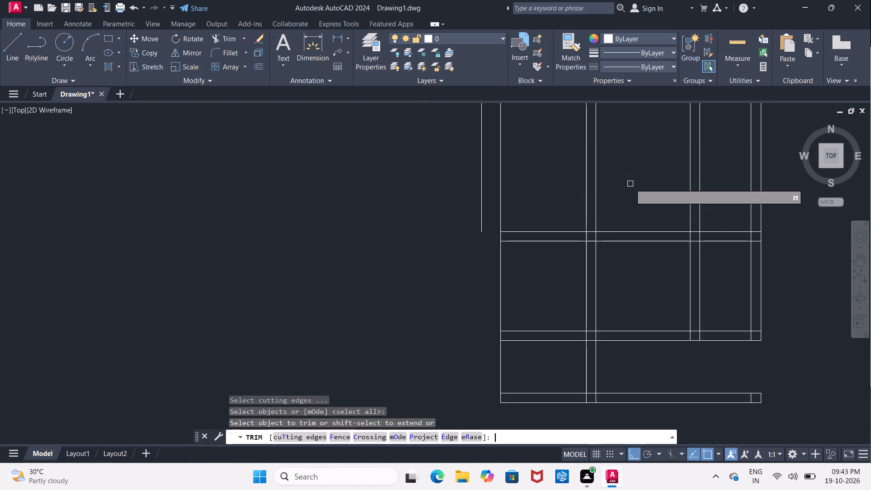
{"action": "middle_click_drag", "start_coordinate": [630, 184], "coordinate": [580, 314]}
{"action": "left_click", "coordinate": [488, 207]}
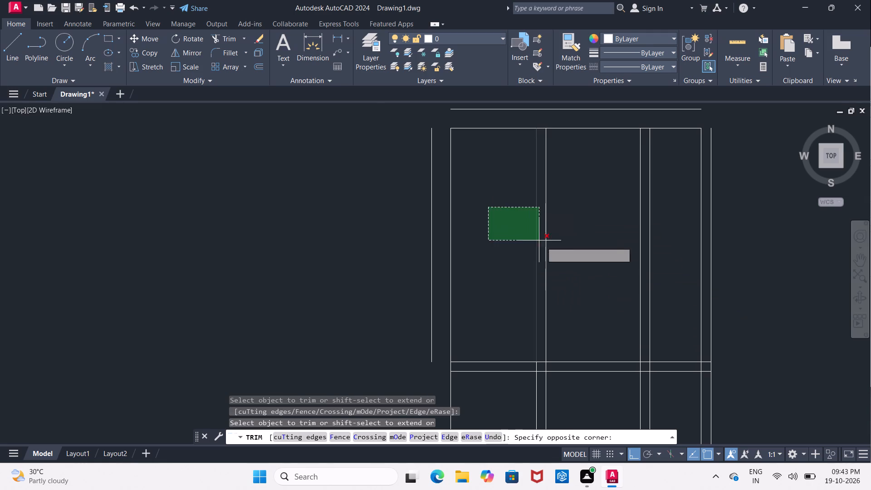
{"action": "left_click", "coordinate": [664, 316]}
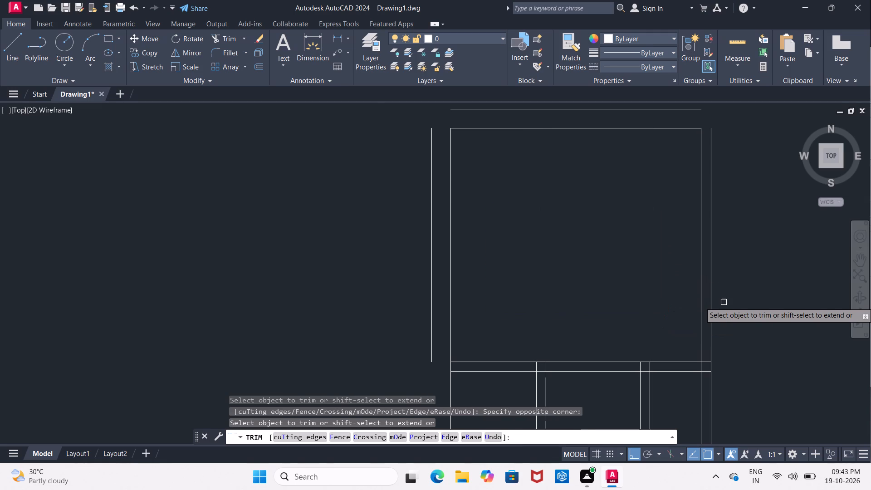
{"action": "scroll", "coordinate": [719, 304], "scroll_direction": "down", "scroll_amount": 3}
{"action": "scroll", "coordinate": [678, 363], "scroll_direction": "up", "scroll_amount": 2}
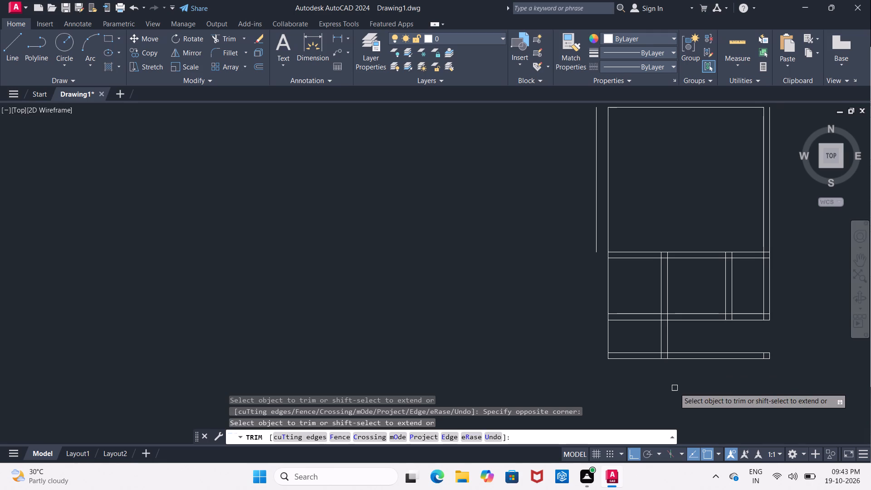
{"action": "middle_click_drag", "start_coordinate": [675, 388], "coordinate": [554, 260]}
{"action": "key", "text": "Escape"}
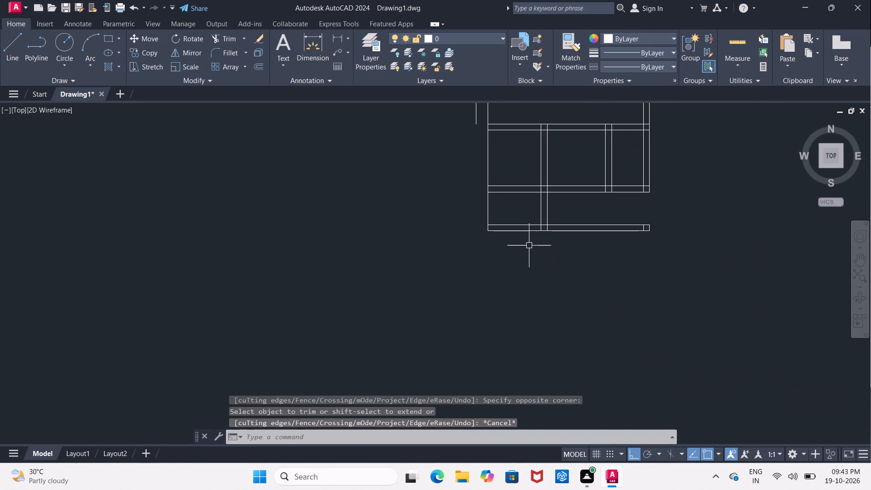
Offset the outer line of the plan's bottom wall 10'2" downward.
{"action": "key", "text": "o"}
{"action": "key", "text": "Return"}
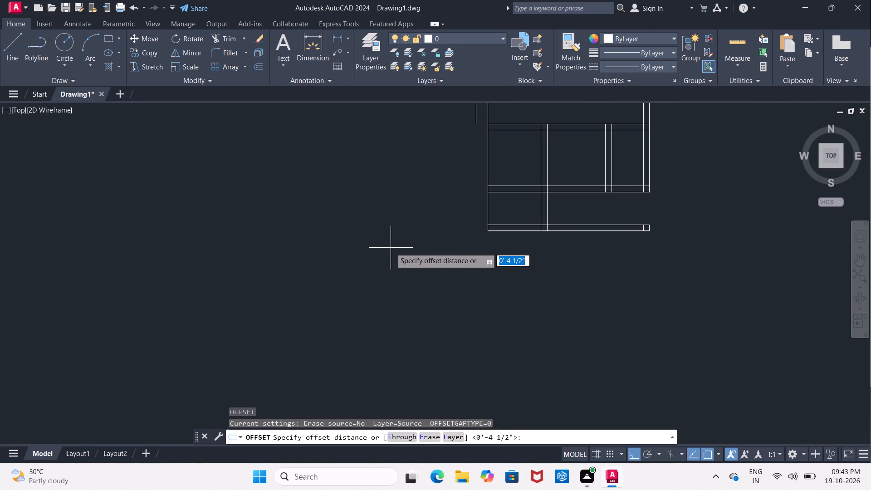
{"action": "type", "text": "10"}
{"action": "key", "text": "apostrophe"}
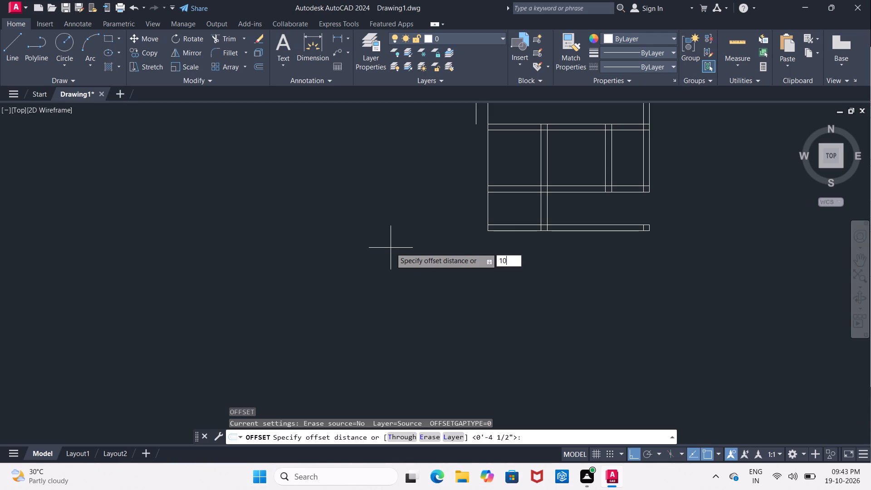
{"action": "key", "text": "2"}
{"action": "key", "text": "shift+quotedbl"}
{"action": "key", "text": "Return"}
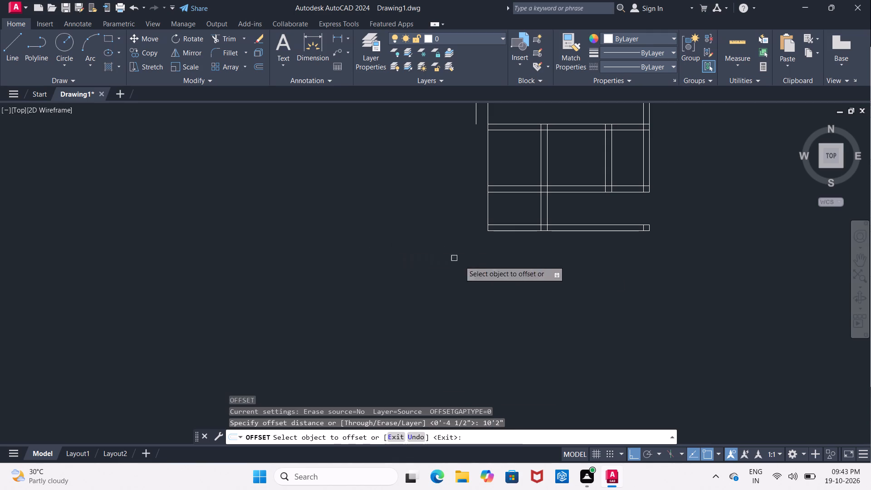
{"action": "left_click", "coordinate": [597, 229]}
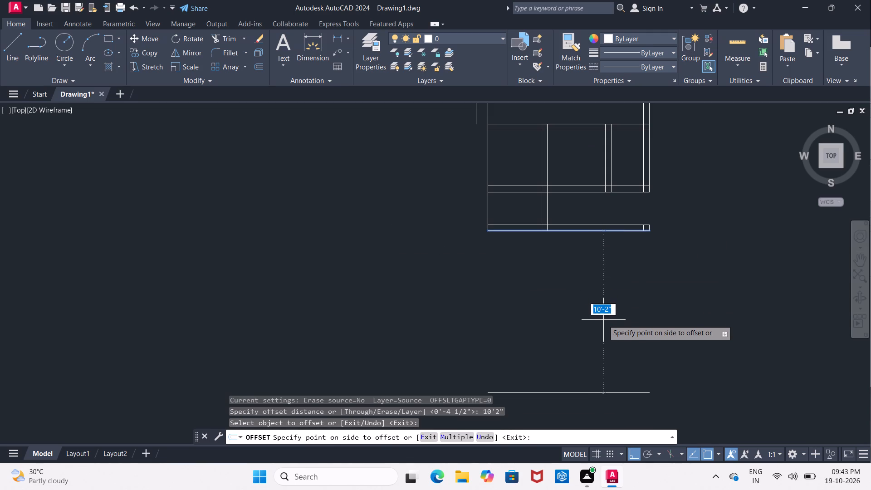
{"action": "left_click", "coordinate": [603, 320]}
{"action": "key", "text": "Escape"}
Extend the left wall line down to the new bottom line.
{"action": "type", "text": "ex"}
{"action": "key", "text": "space"}
{"action": "key", "text": "space"}
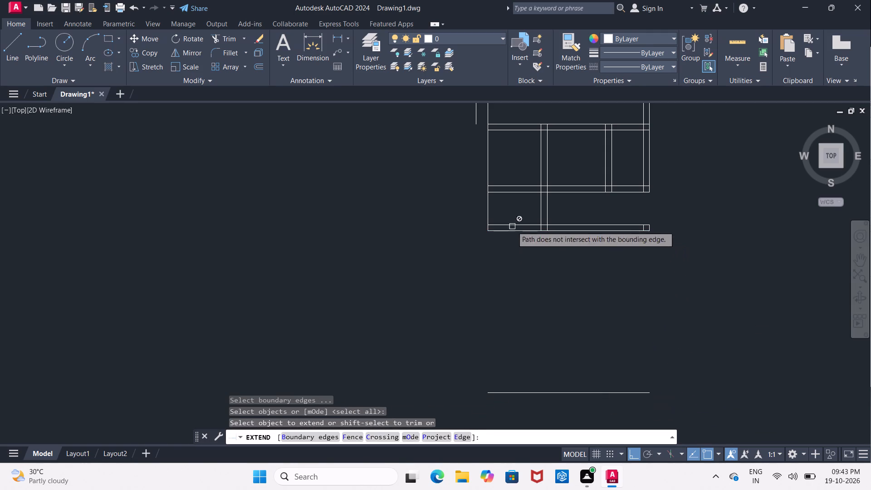
{"action": "left_click", "coordinate": [487, 208]}
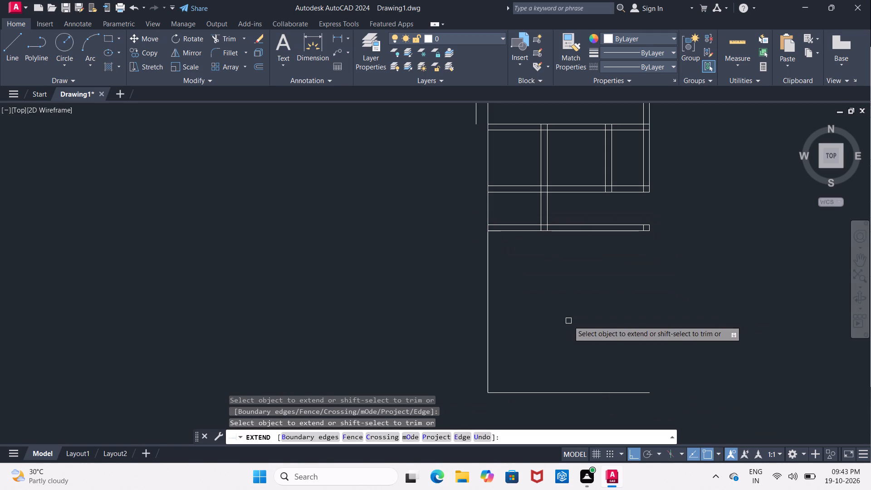
{"action": "key", "text": "space"}
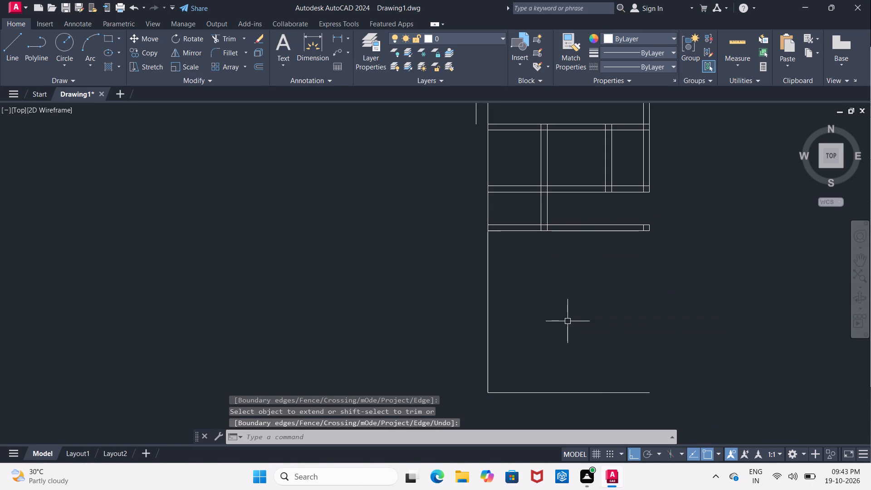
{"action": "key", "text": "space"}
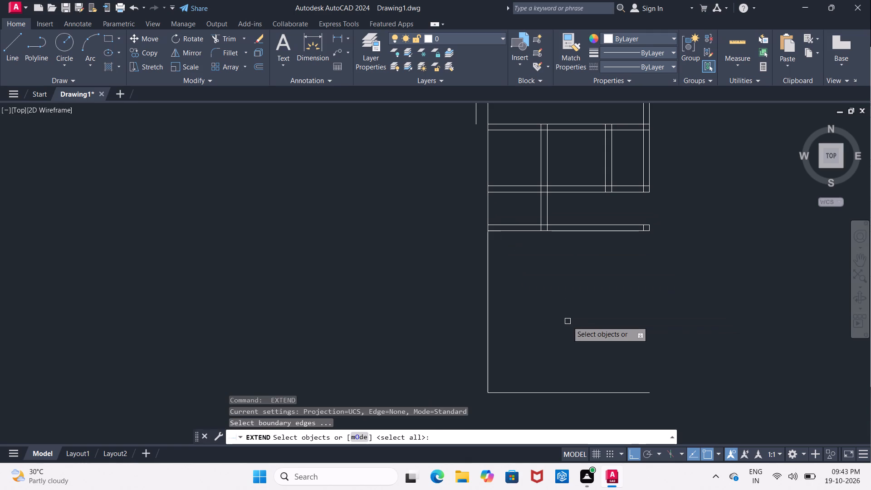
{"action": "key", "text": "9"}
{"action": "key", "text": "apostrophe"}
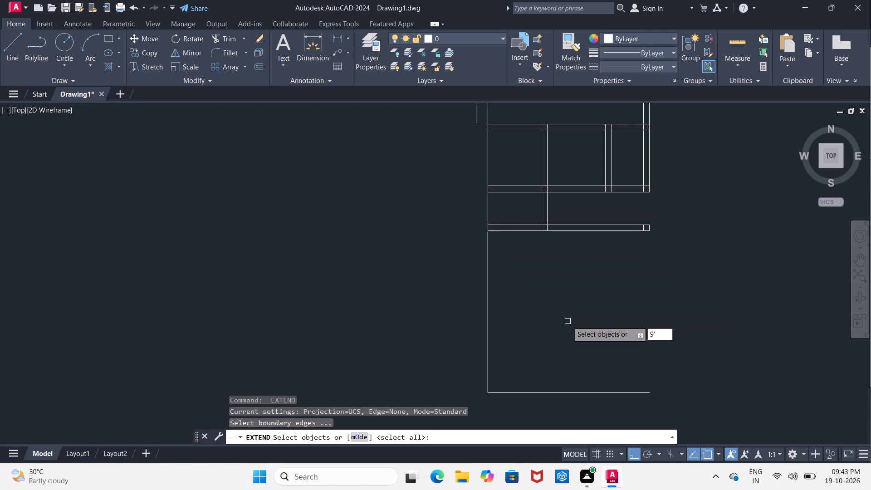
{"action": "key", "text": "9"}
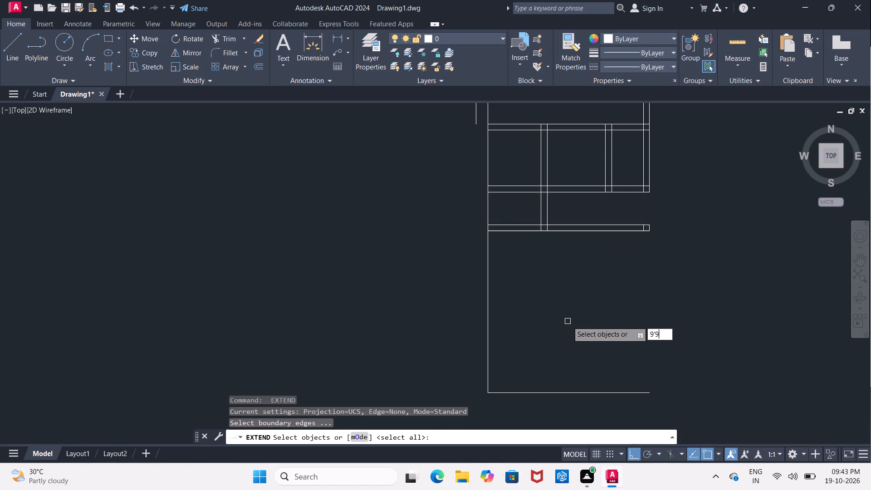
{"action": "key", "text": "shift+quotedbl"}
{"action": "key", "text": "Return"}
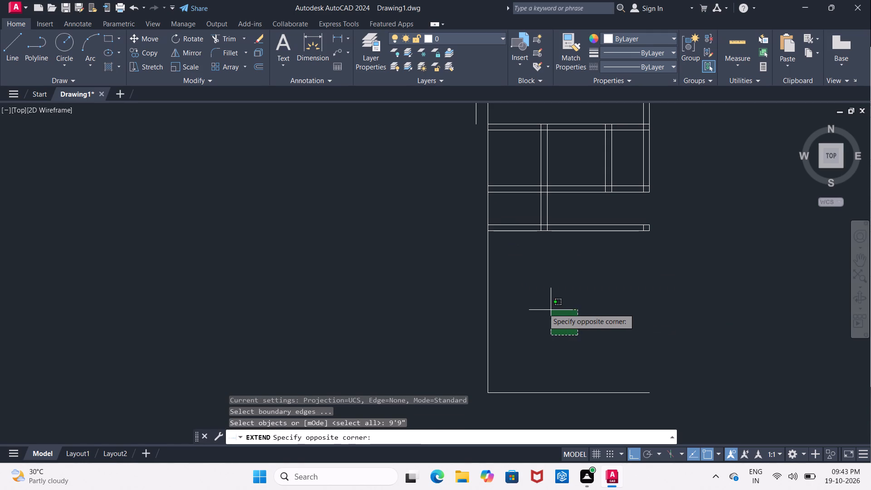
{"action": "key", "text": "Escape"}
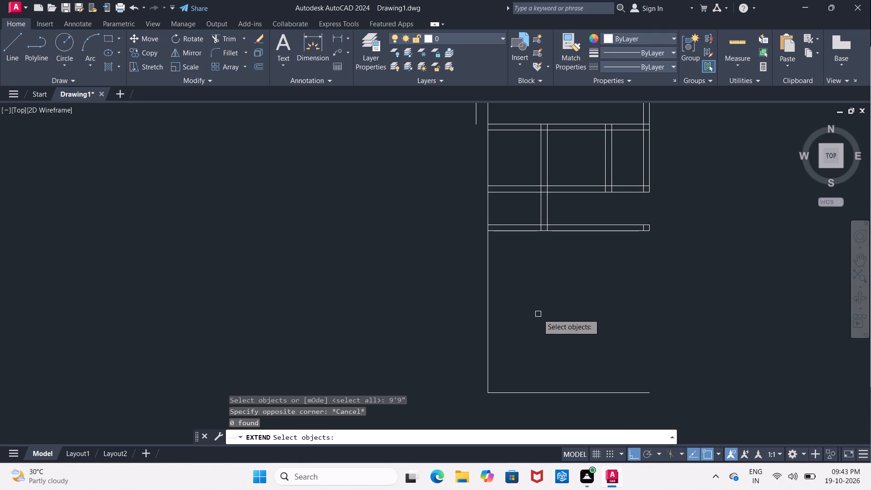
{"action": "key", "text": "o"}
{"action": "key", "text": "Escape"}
Offset the extended left wall line 9'9" inward to form the lower room's right wall line.
{"action": "key", "text": "o"}
{"action": "key", "text": "Return"}
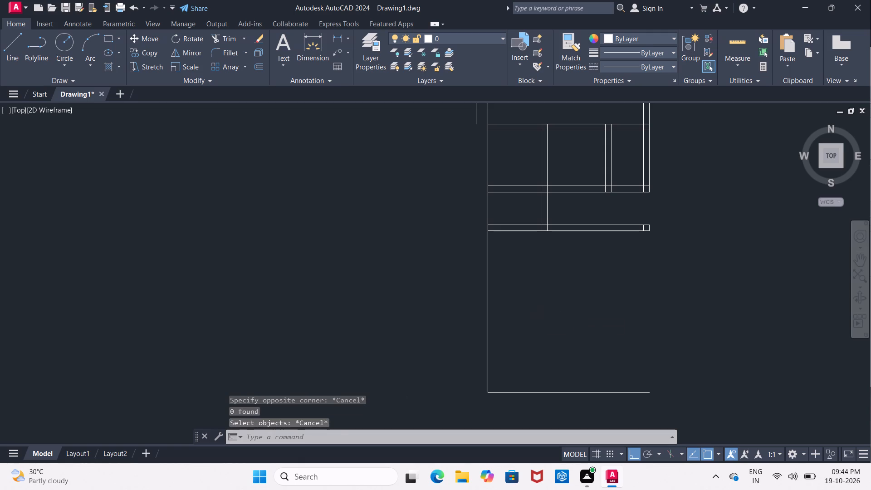
{"action": "key", "text": "9"}
{"action": "key", "text": "apostrophe"}
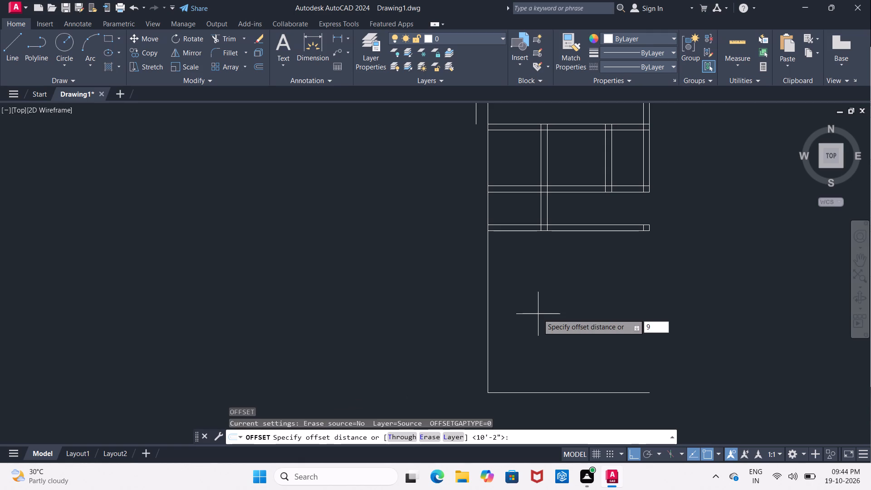
{"action": "key", "text": "9"}
{"action": "key", "text": "shift+quotedbl"}
{"action": "key", "text": "Return"}
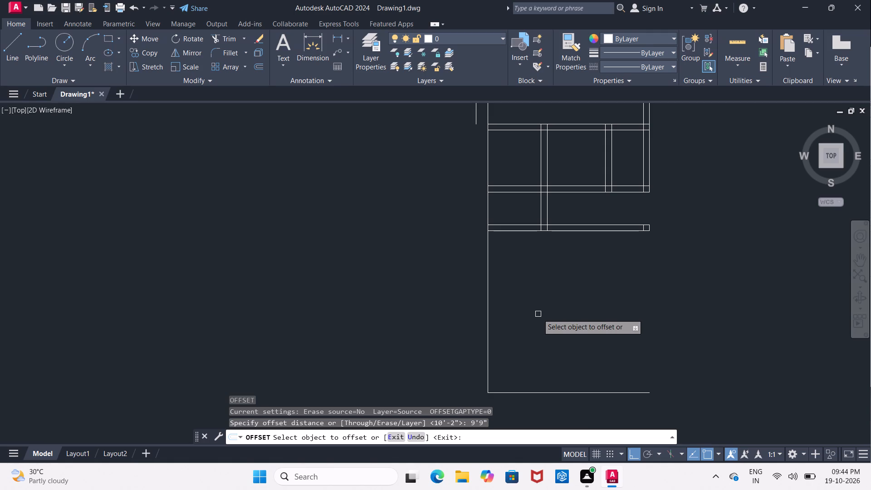
{"action": "left_click", "coordinate": [488, 323]}
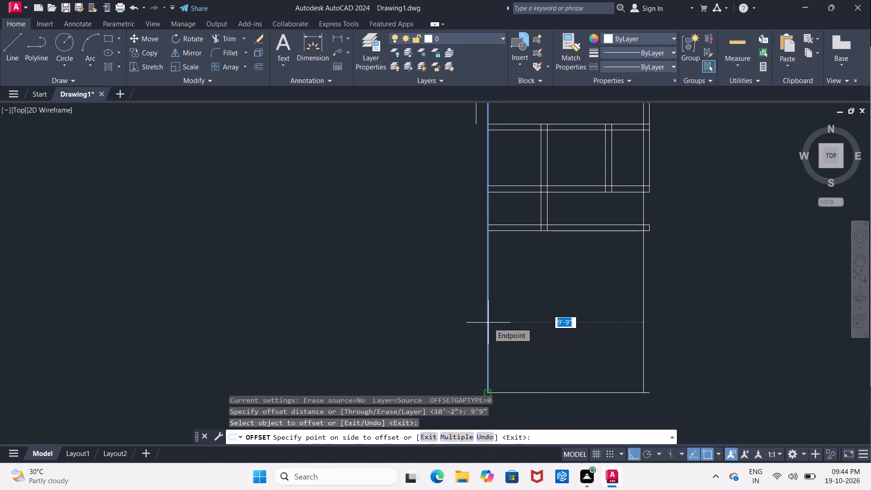
{"action": "left_click", "coordinate": [586, 315]}
{"action": "middle_click_drag", "start_coordinate": [591, 308], "coordinate": [576, 310]}
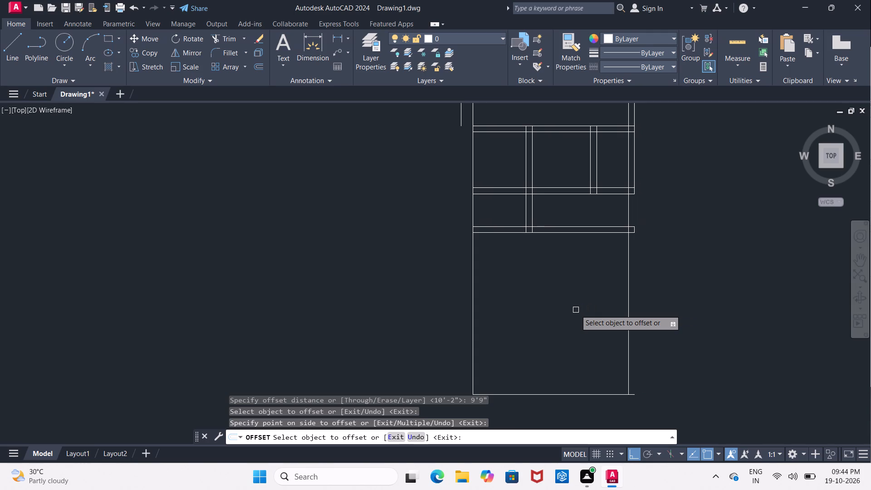
{"action": "key", "text": "Escape"}
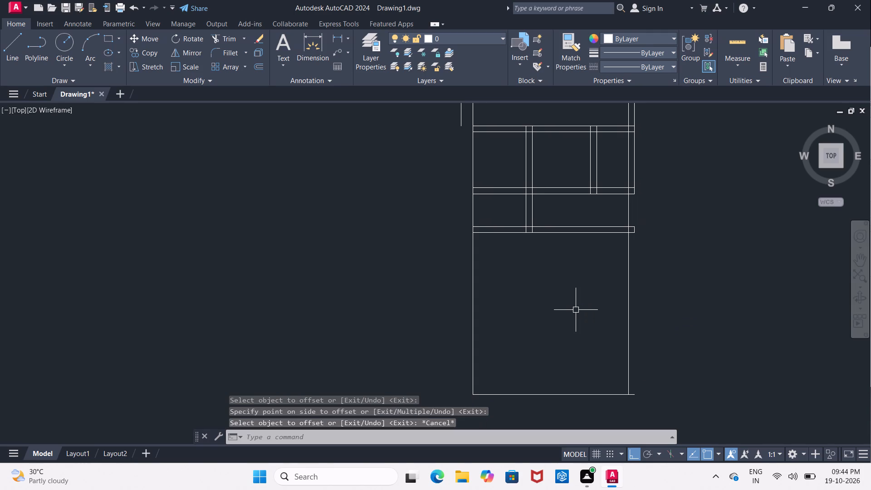
Extend the outer right wall line through the wall below the partitions, down to the lower room's bottom line.
{"action": "type", "text": "ex"}
{"action": "key", "text": "space"}
{"action": "key", "text": "space"}
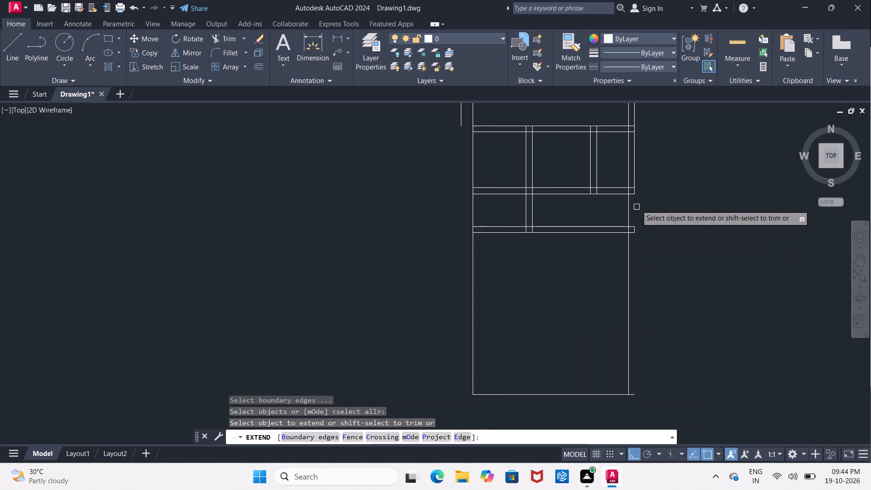
{"action": "left_click", "coordinate": [632, 182]}
{"action": "left_click", "coordinate": [636, 205]}
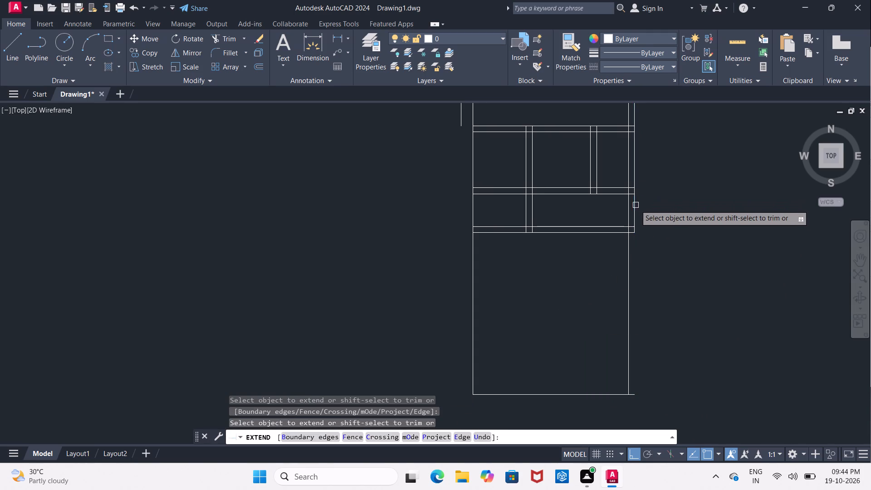
{"action": "left_click", "coordinate": [633, 212]}
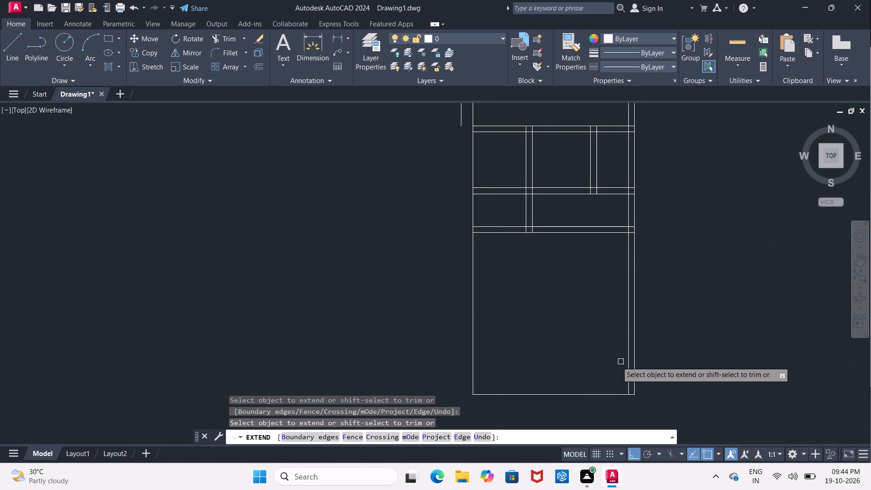
{"action": "key", "text": "Escape"}
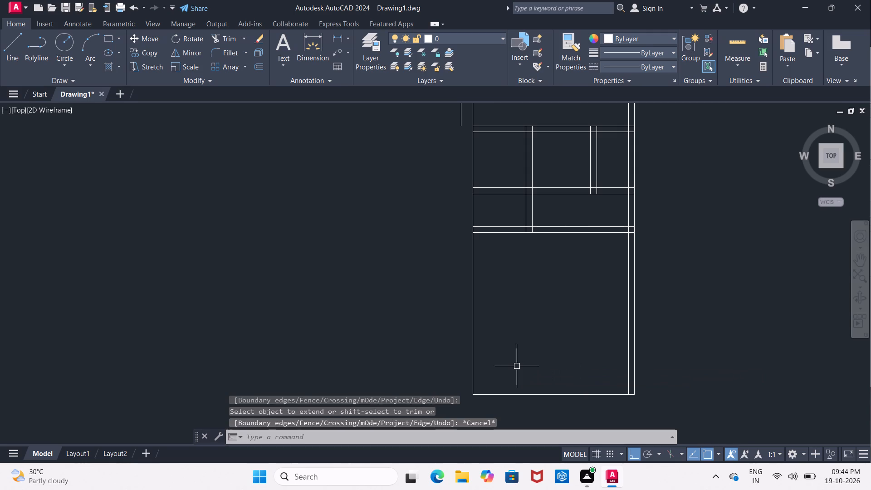
Offset the left wall line and the lower room's bottom line 9" outward.
{"action": "key", "text": "o"}
{"action": "key", "text": "Return"}
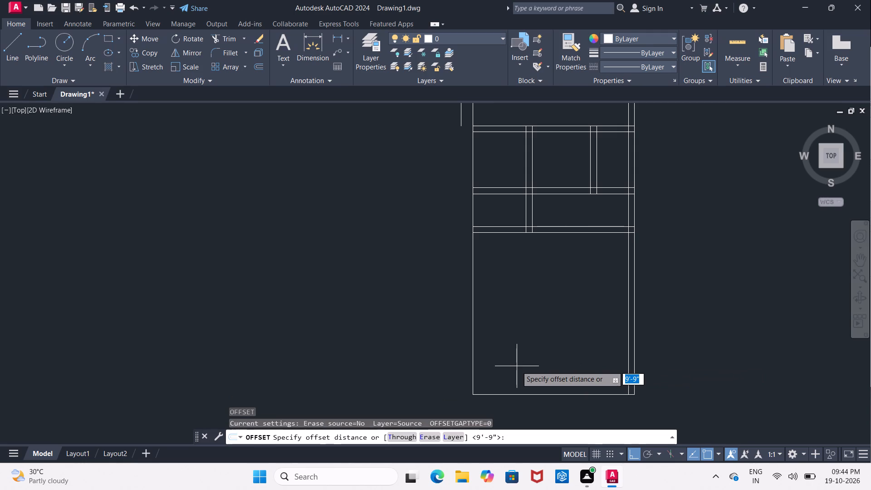
{"action": "type", "text": "9\""}
{"action": "key", "text": "Return"}
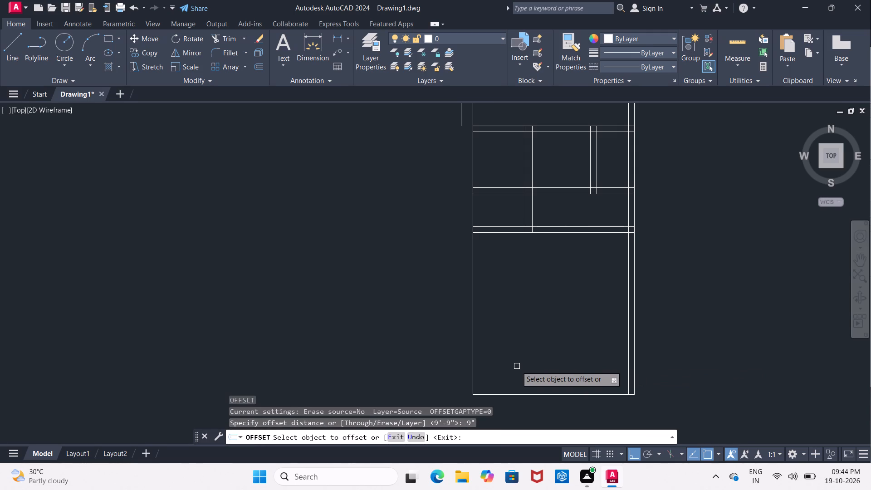
{"action": "middle_click_drag", "start_coordinate": [525, 304], "coordinate": [533, 260]}
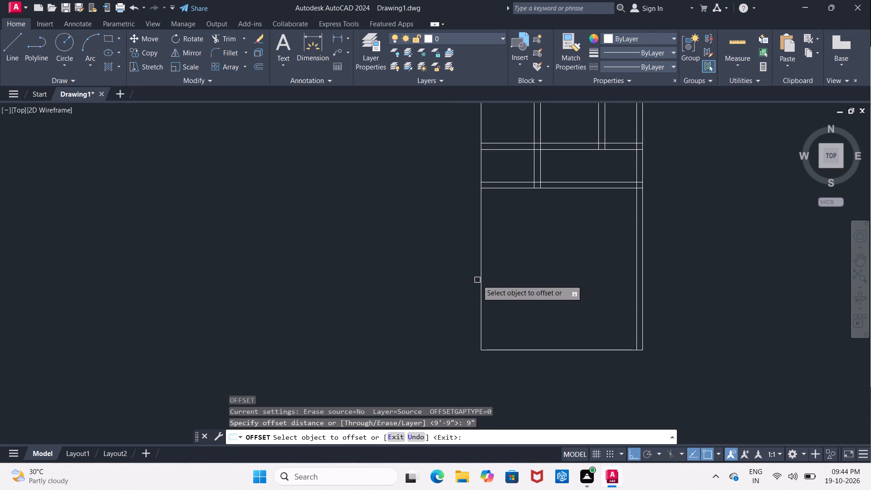
{"action": "left_click", "coordinate": [484, 284]}
{"action": "left_click", "coordinate": [475, 294]}
{"action": "left_click", "coordinate": [478, 296]}
{"action": "left_click", "coordinate": [459, 304]}
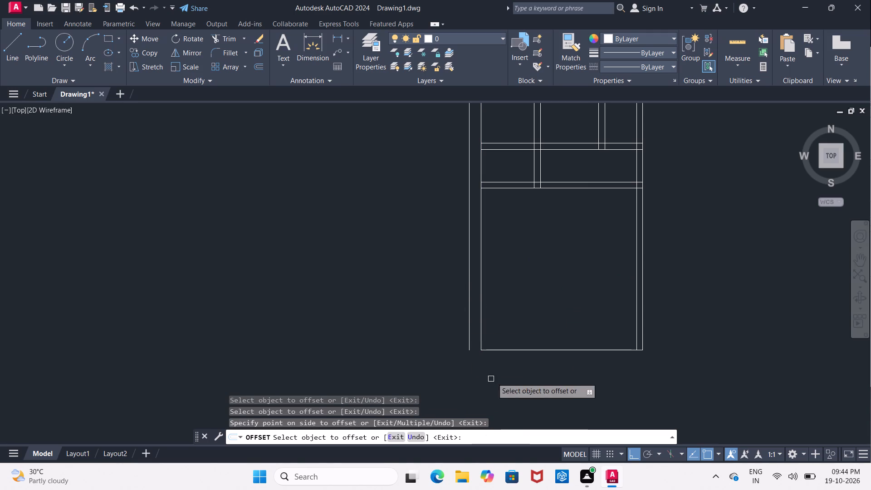
{"action": "left_click_drag", "start_coordinate": [511, 349], "coordinate": [511, 354]}
{"action": "left_click", "coordinate": [510, 391]}
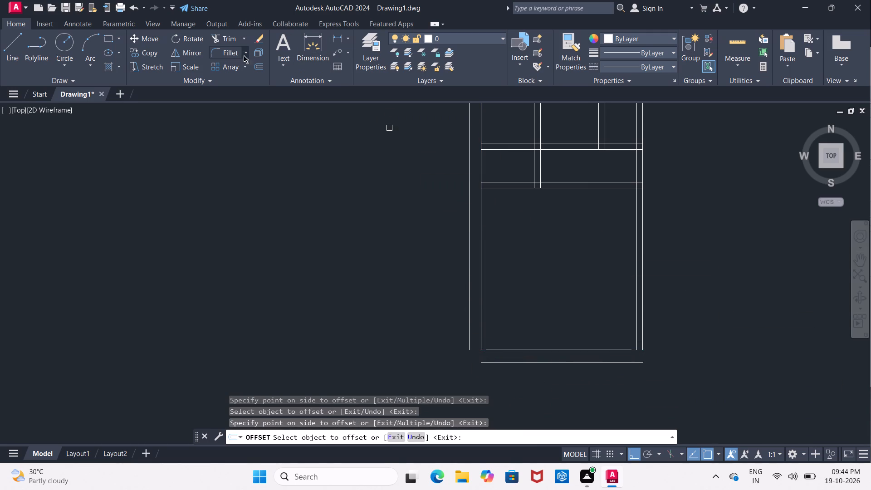
Fillet the outer left wall line and the outer bottom line into a closed corner.
{"action": "left_click", "coordinate": [227, 53]}
{"action": "left_click", "coordinate": [467, 312]}
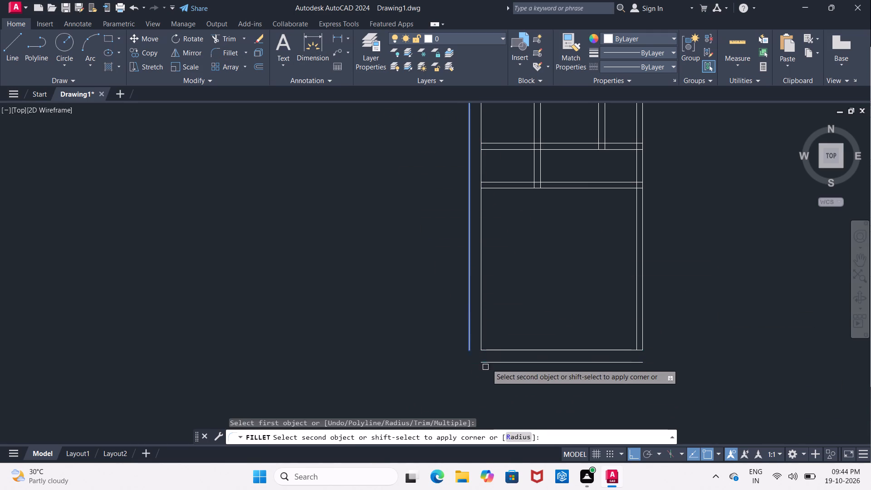
{"action": "left_click", "coordinate": [487, 362]}
Extend both right wall lines of the lower room down to the outer bottom line.
{"action": "middle_click_drag", "start_coordinate": [572, 289], "coordinate": [497, 395]}
{"action": "scroll", "coordinate": [497, 396], "scroll_direction": "down", "scroll_amount": 1}
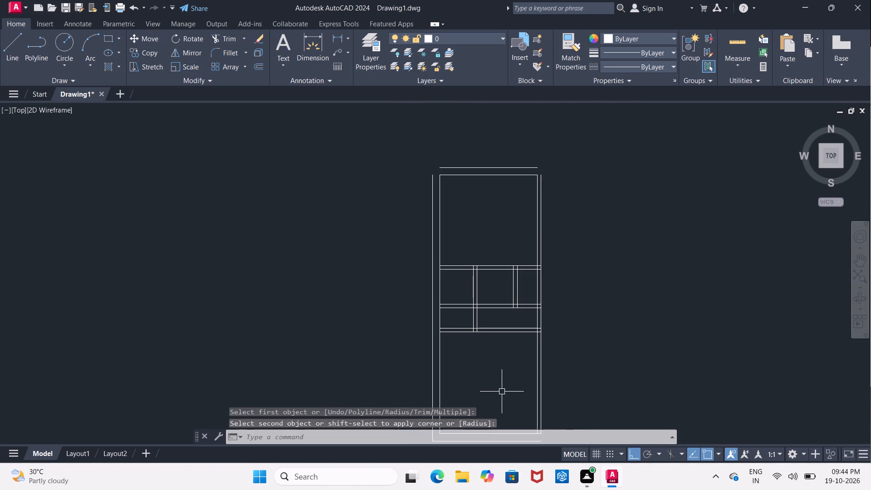
{"action": "middle_click_drag", "start_coordinate": [505, 388], "coordinate": [464, 250]}
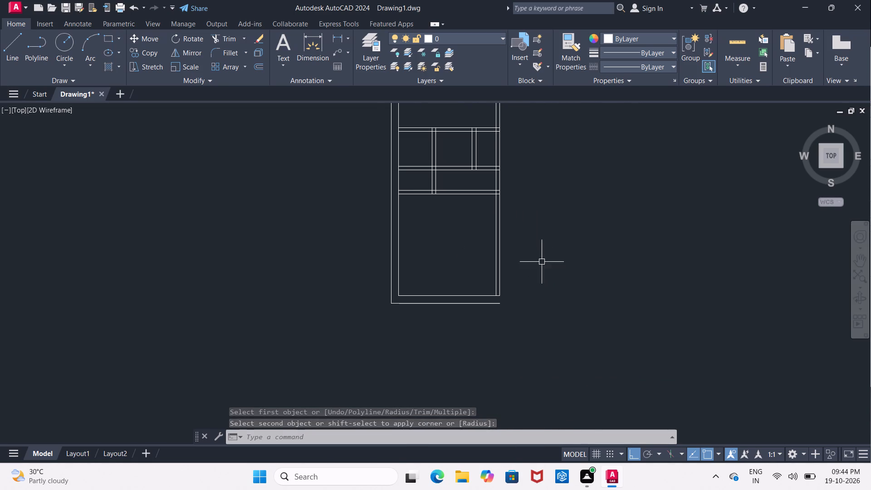
{"action": "scroll", "coordinate": [533, 256], "scroll_direction": "up", "scroll_amount": 2}
{"action": "key", "text": "Escape"}
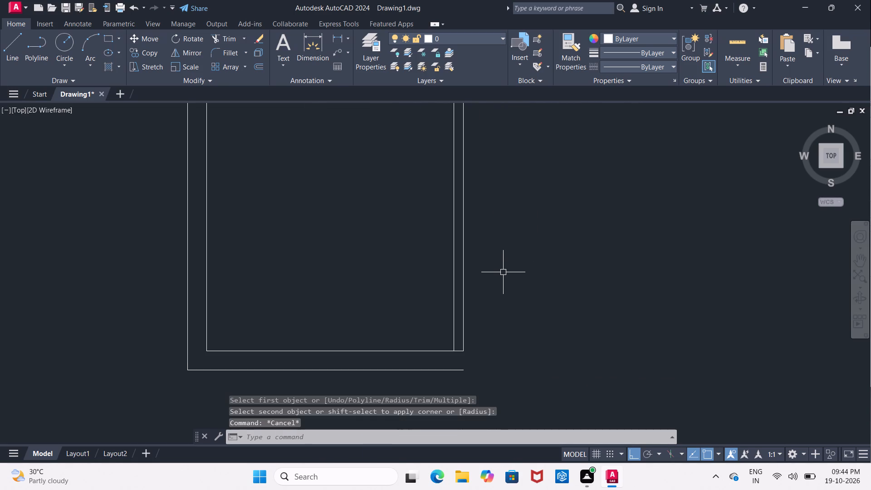
{"action": "key", "text": "e"}
{"action": "type", "text": "x"}
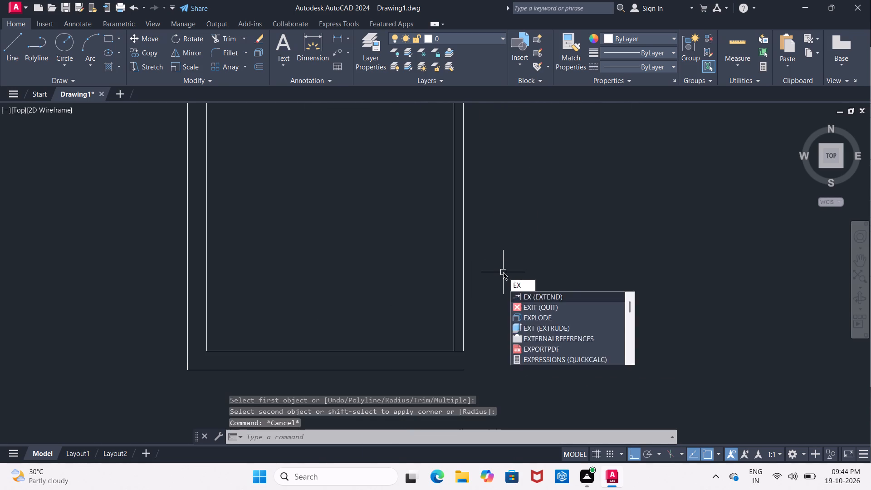
{"action": "key", "text": "space"}
{"action": "key", "text": "space"}
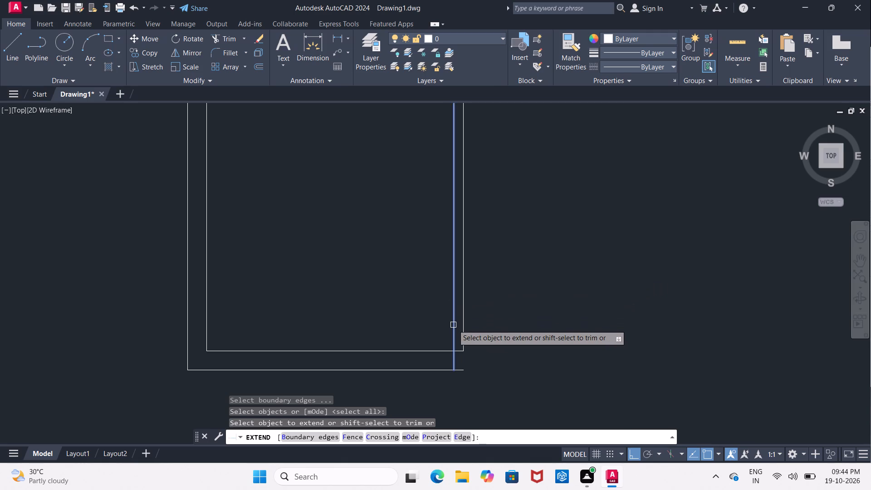
{"action": "left_click", "coordinate": [453, 325]}
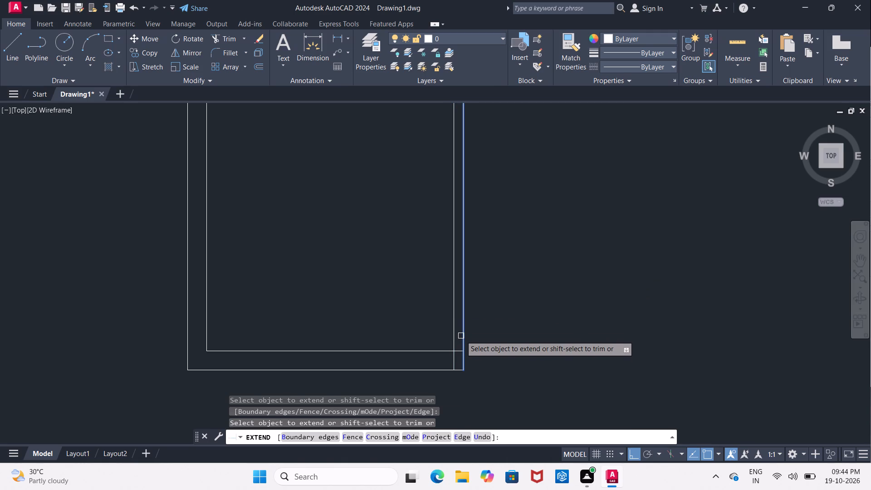
{"action": "left_click", "coordinate": [461, 336]}
{"action": "key", "text": "Escape"}
Offset the lower room's outer right wall line 10'8" to the right.
{"action": "scroll", "coordinate": [490, 318], "scroll_direction": "down", "scroll_amount": 1}
{"action": "middle_click_drag", "start_coordinate": [490, 318], "coordinate": [434, 328]}
{"action": "key", "text": "o"}
{"action": "key", "text": "Return"}
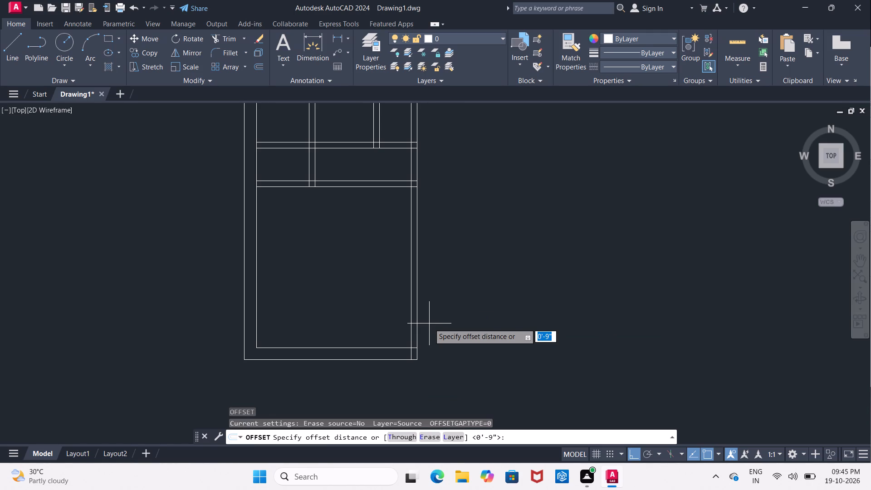
{"action": "type", "text": "10'8\""}
{"action": "key", "text": "Return"}
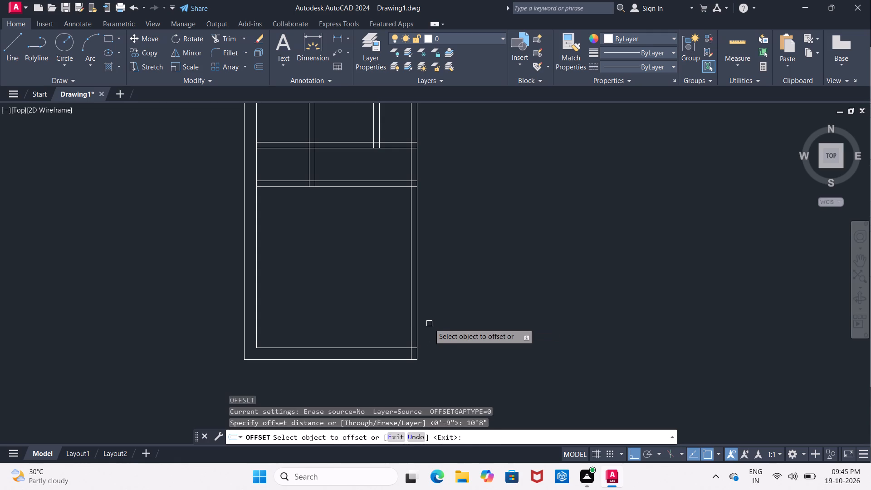
{"action": "left_click", "coordinate": [415, 298]}
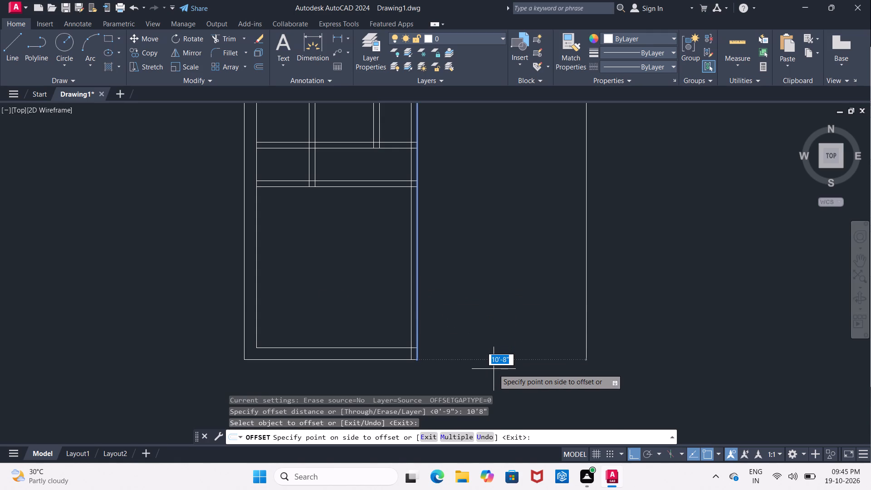
{"action": "key", "text": "Return"}
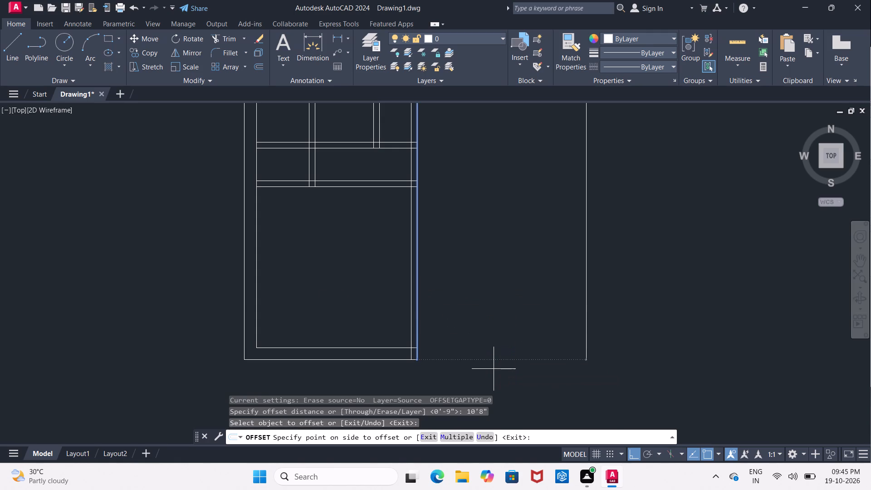
{"action": "key", "text": "Return"}
{"action": "key", "text": "Return"}
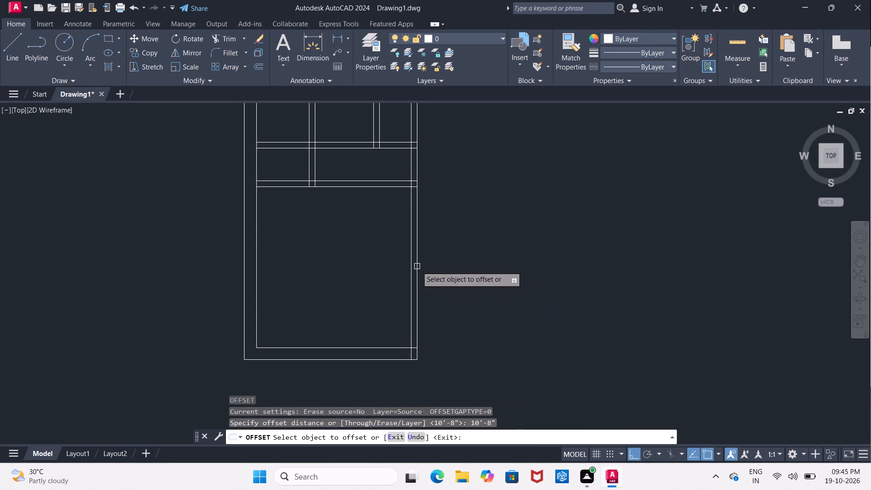
{"action": "left_click", "coordinate": [416, 267]}
{"action": "left_click", "coordinate": [535, 282]}
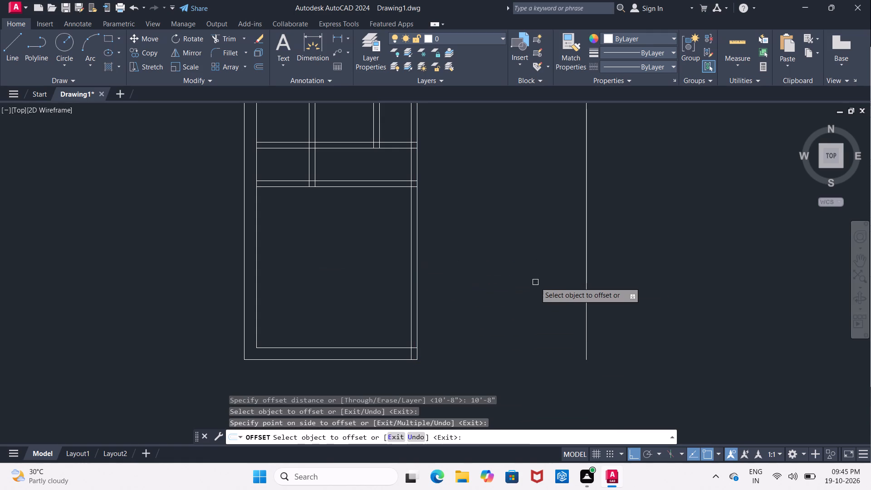
{"action": "key", "text": "Return"}
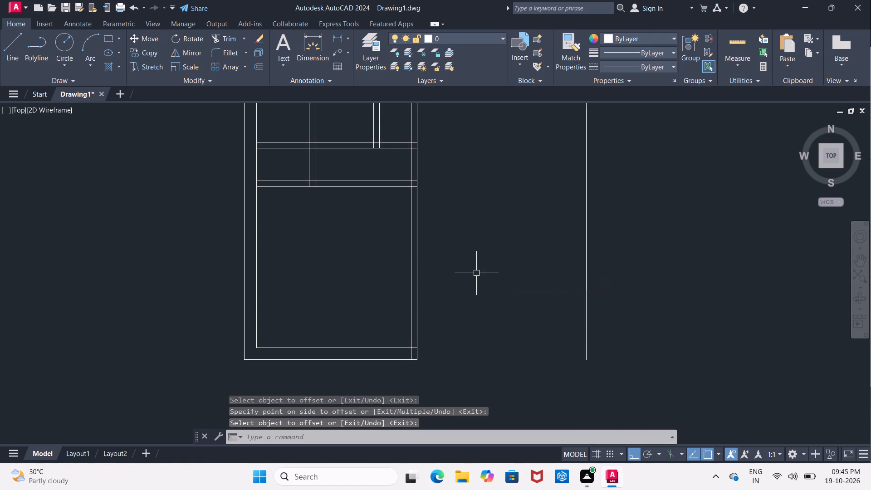
Offset the new rightmost vertical line 4.5" to the right to give that wall its thickness.
{"action": "key", "text": "Return"}
{"action": "key", "text": "4"}
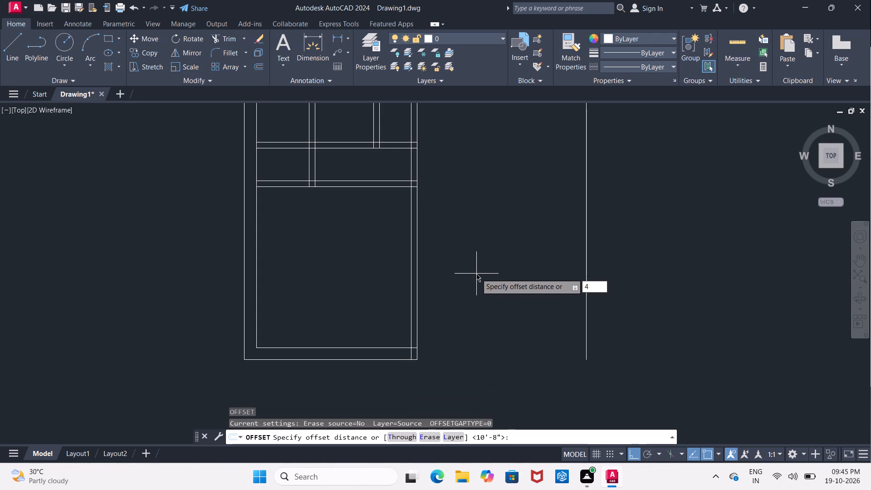
{"action": "type", "text": ".5"}
{"action": "key", "text": "shift+quotedbl"}
{"action": "key", "text": "Return"}
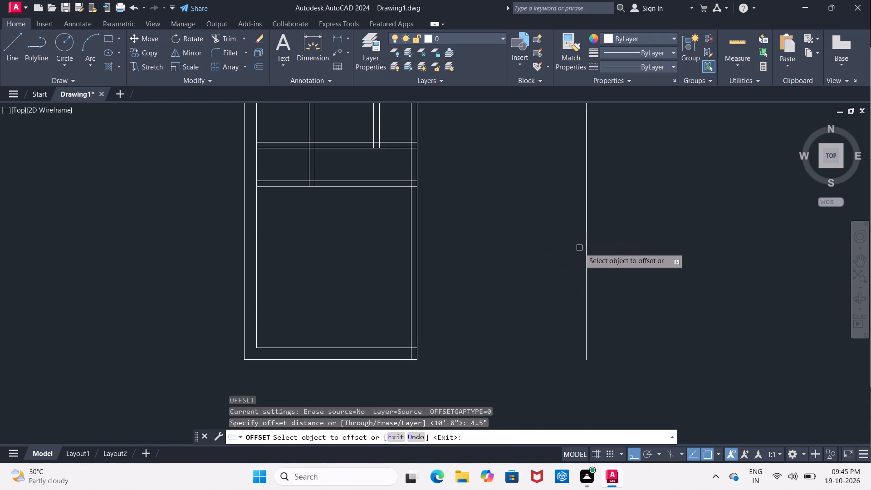
{"action": "left_click", "coordinate": [586, 254]}
{"action": "left_click", "coordinate": [603, 263]}
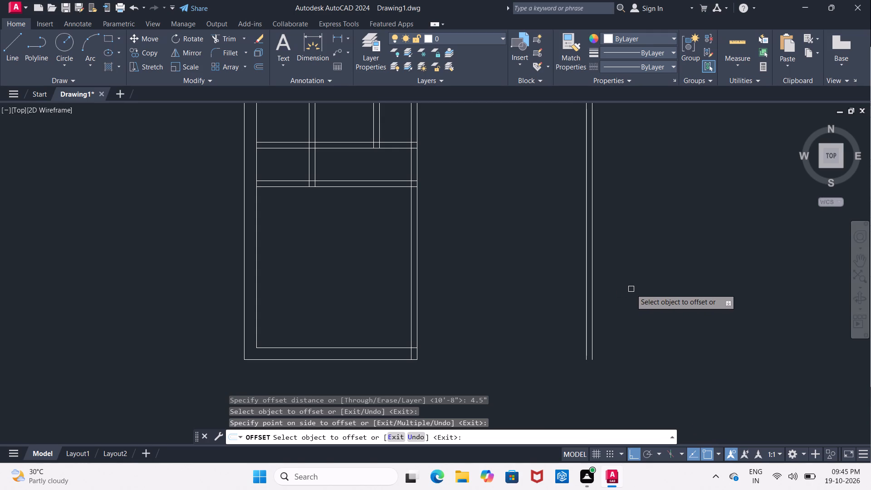
{"action": "key", "text": "Return"}
Offset the outer line of the 4.5" wall 2'9" to the right.
{"action": "key", "text": "Return"}
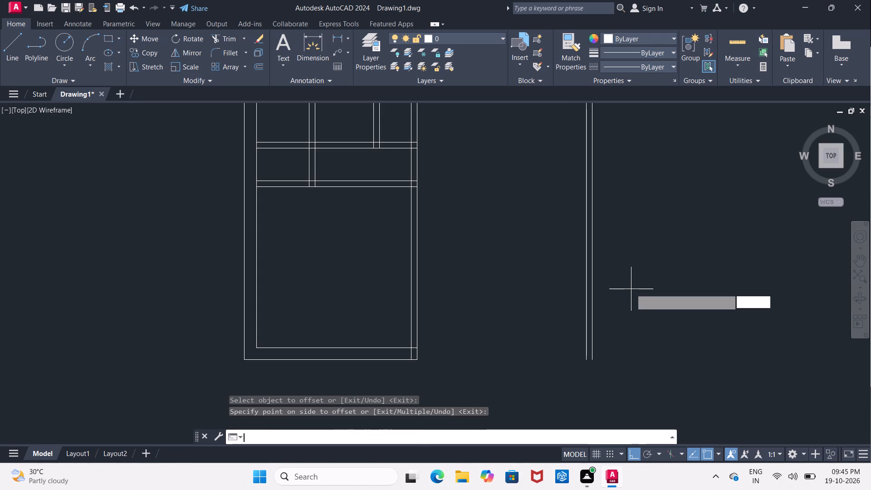
{"action": "key", "text": "2"}
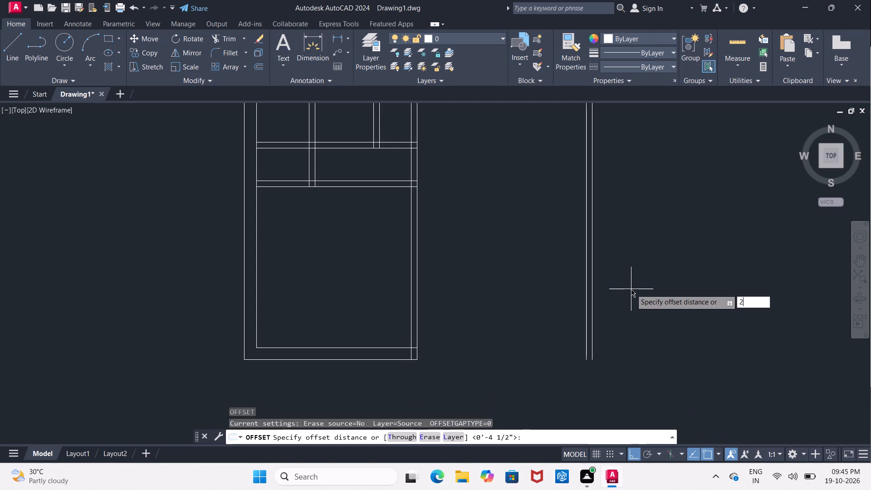
{"action": "key", "text": "apostrophe"}
{"action": "key", "text": "9"}
{"action": "key", "text": "shift+quotedbl"}
{"action": "key", "text": "Return"}
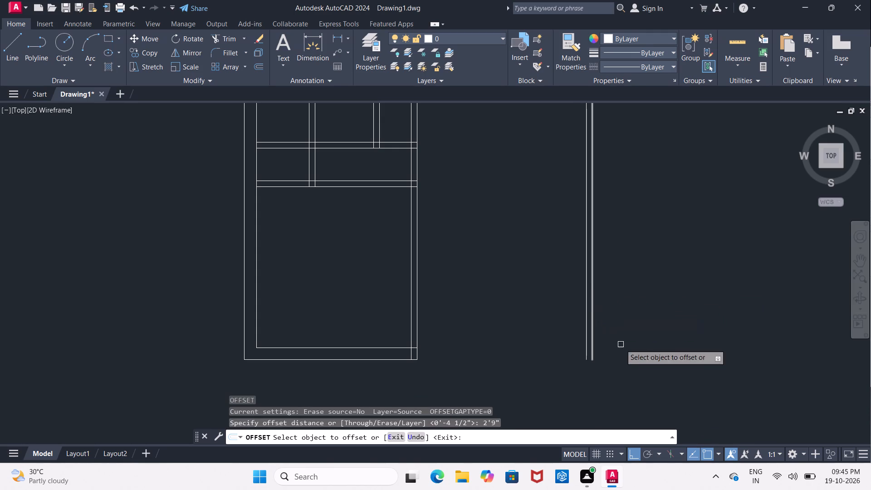
{"action": "left_click", "coordinate": [591, 299]}
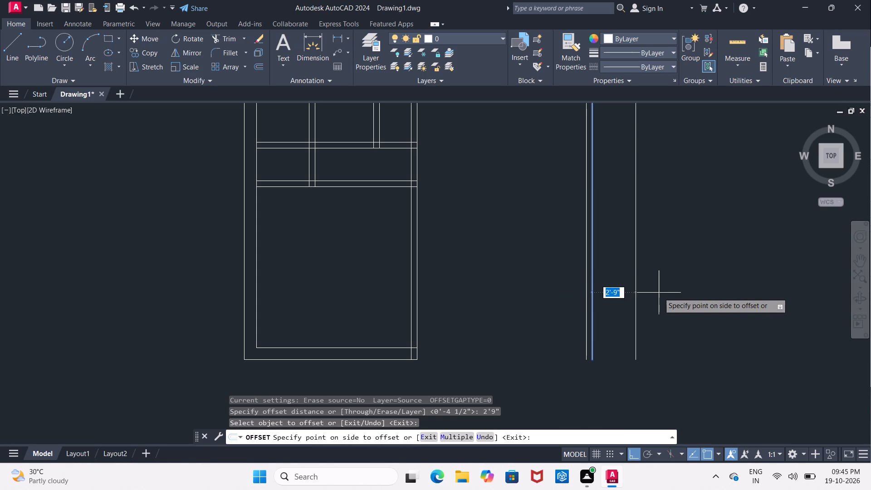
{"action": "left_click", "coordinate": [659, 293]}
{"action": "key", "text": "Return"}
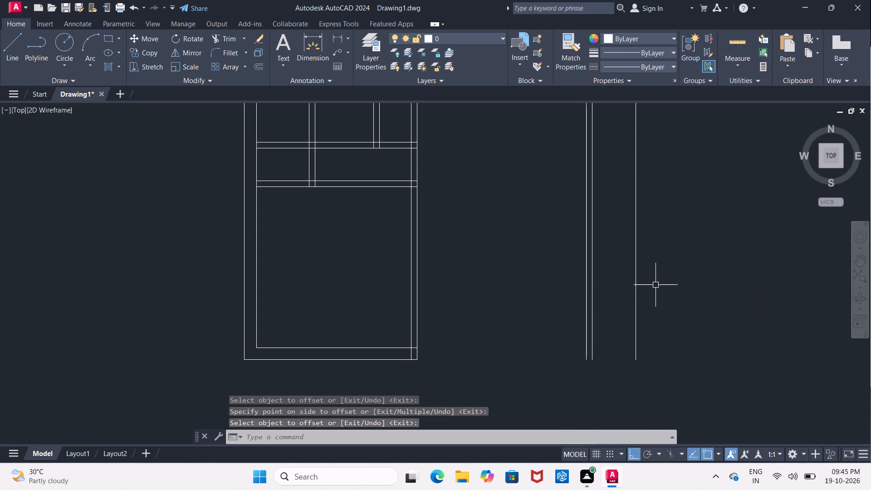
Offset the rightmost vertical line 9" outward to form the outer right wall.
{"action": "key", "text": "Return"}
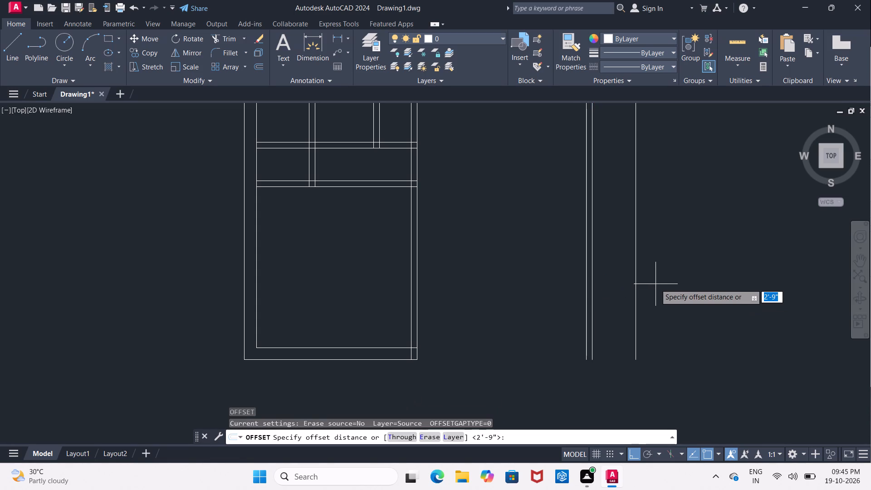
{"action": "key", "text": "9"}
{"action": "key", "text": "shift+quotedbl"}
{"action": "key", "text": "Return"}
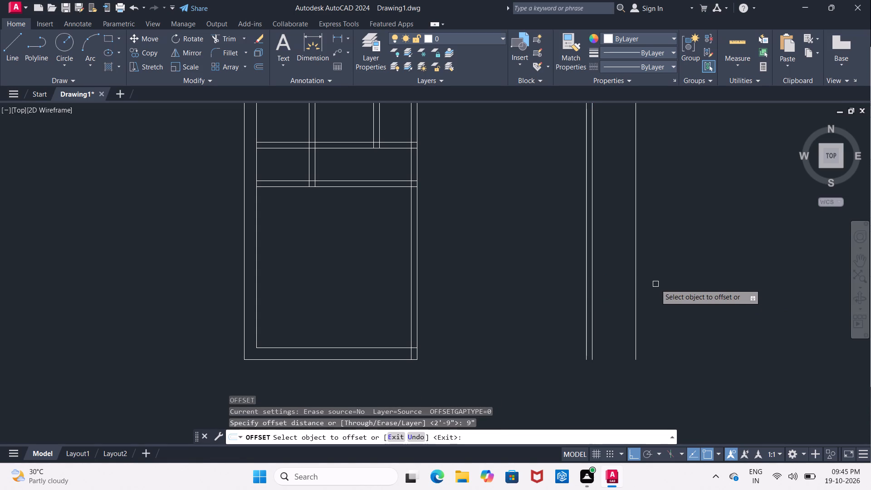
{"action": "left_click", "coordinate": [635, 299]}
{"action": "left_click", "coordinate": [675, 310]}
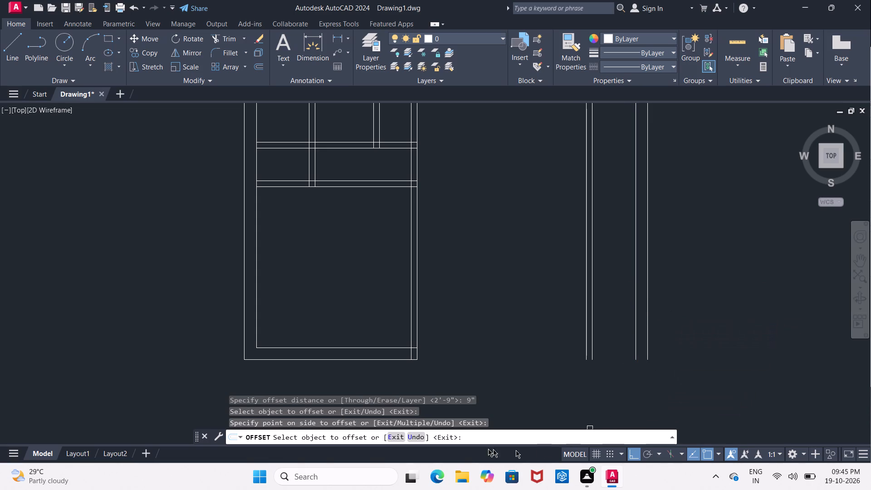
{"action": "key", "text": "Escape"}
Extend the inner and outer bottom wall lines across to the outermost right wall line.
{"action": "type", "text": "ex"}
{"action": "key", "text": "space"}
{"action": "key", "text": "space"}
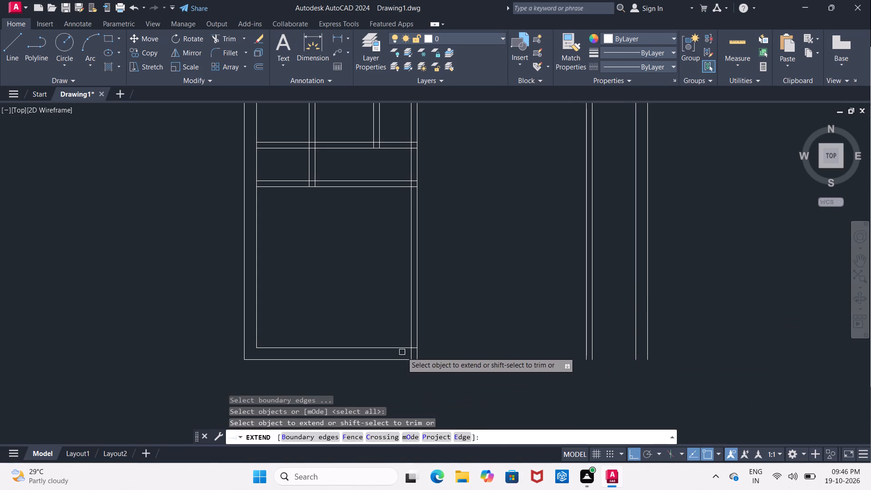
{"action": "left_click", "coordinate": [400, 346]}
{"action": "left_click", "coordinate": [402, 359]}
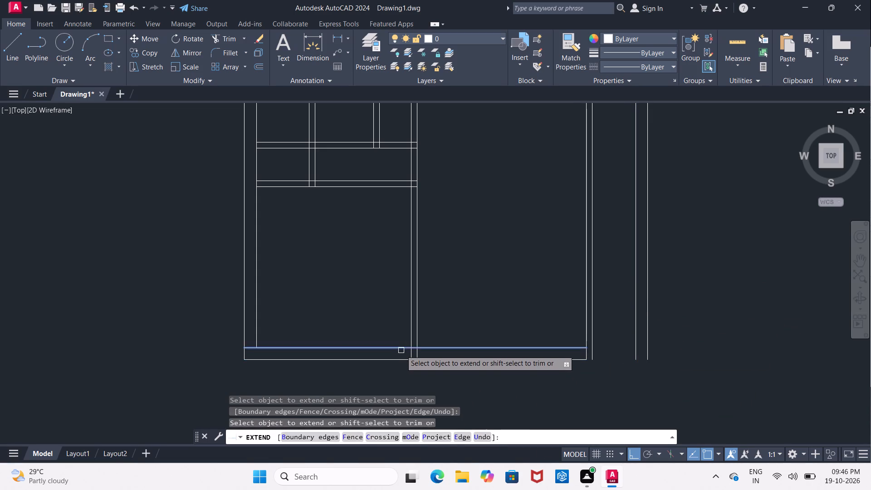
{"action": "left_click", "coordinate": [488, 349]}
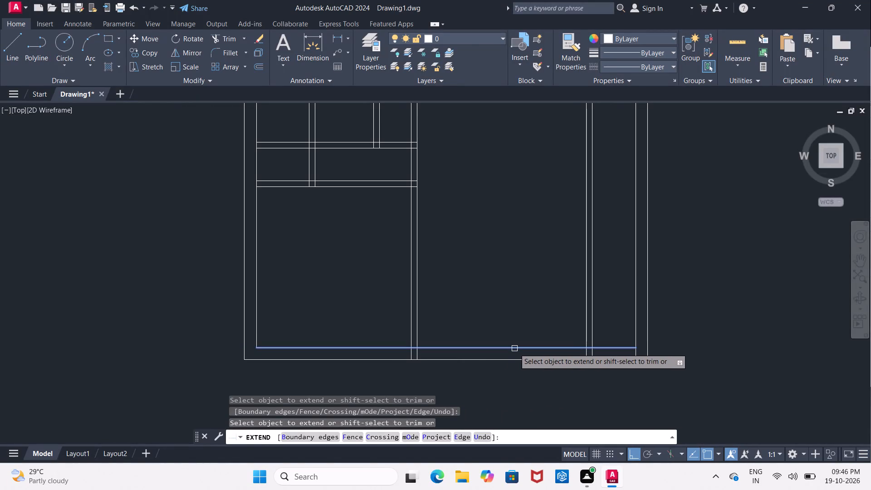
{"action": "left_click", "coordinate": [514, 348]}
{"action": "left_click", "coordinate": [558, 345]}
{"action": "left_click", "coordinate": [557, 348]}
{"action": "left_click", "coordinate": [557, 348]}
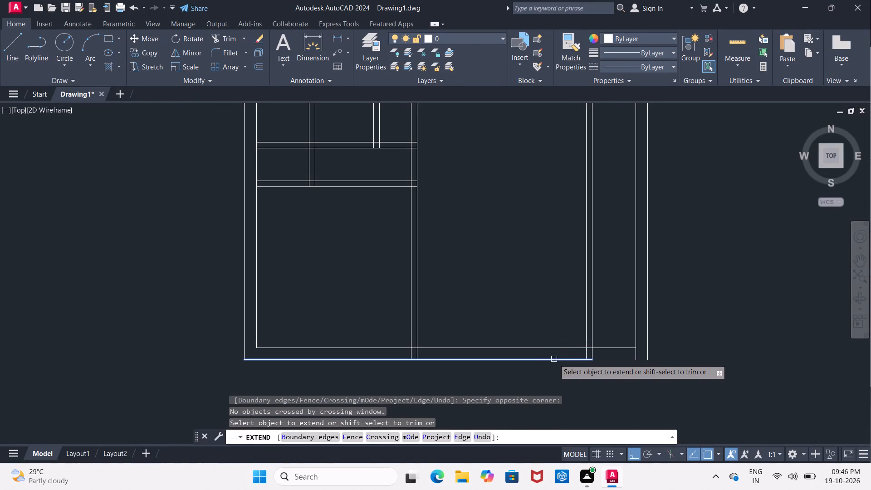
{"action": "left_click", "coordinate": [554, 361]}
{"action": "left_click", "coordinate": [564, 359]}
{"action": "left_click", "coordinate": [566, 359]}
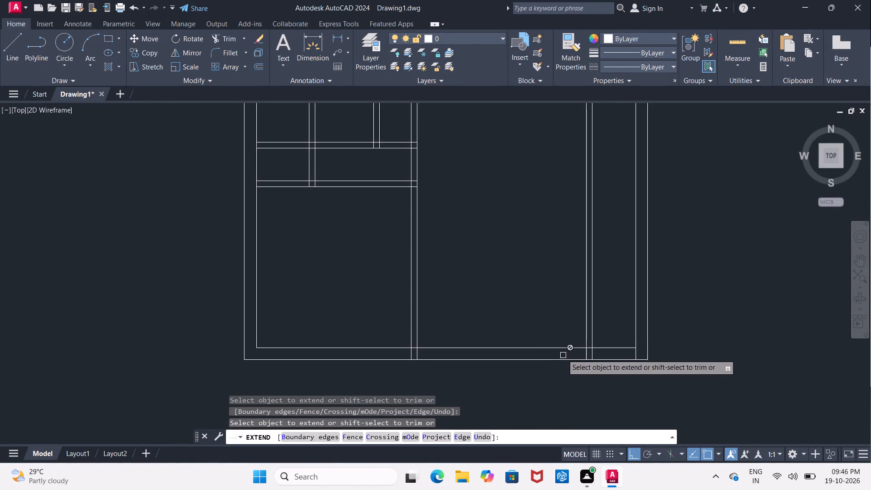
{"action": "left_click", "coordinate": [562, 351]}
{"action": "left_click", "coordinate": [562, 351]}
{"action": "left_click", "coordinate": [562, 351]}
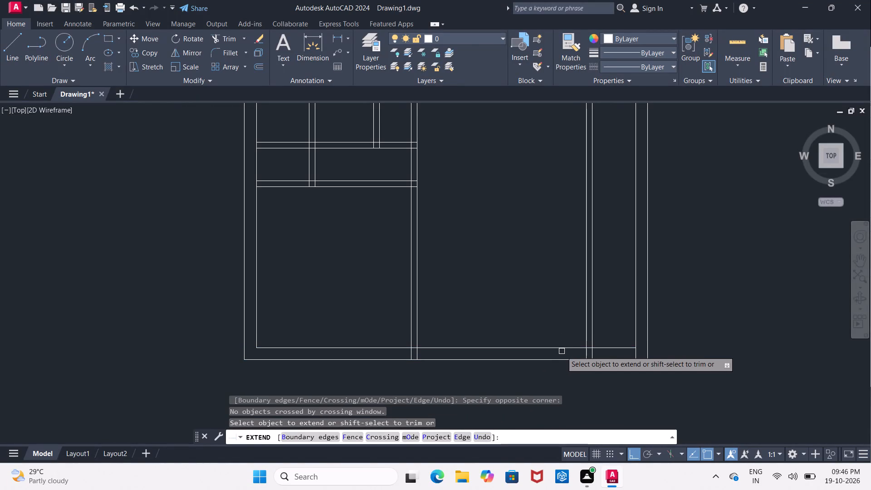
{"action": "left_click", "coordinate": [560, 348]}
{"action": "left_click", "coordinate": [560, 351]}
{"action": "key", "text": "Escape"}
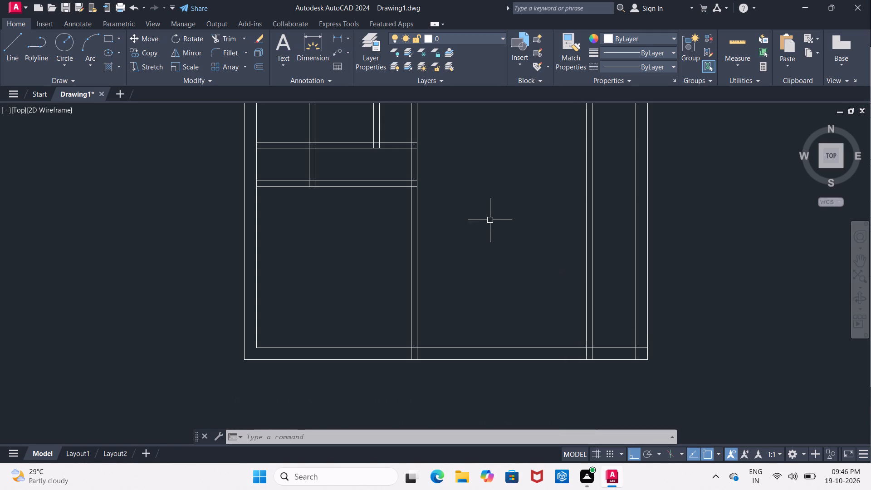
Offset the inner bottom wall line 8'11" upward across the plan.
{"action": "scroll", "coordinate": [488, 218], "scroll_direction": "down", "scroll_amount": 2}
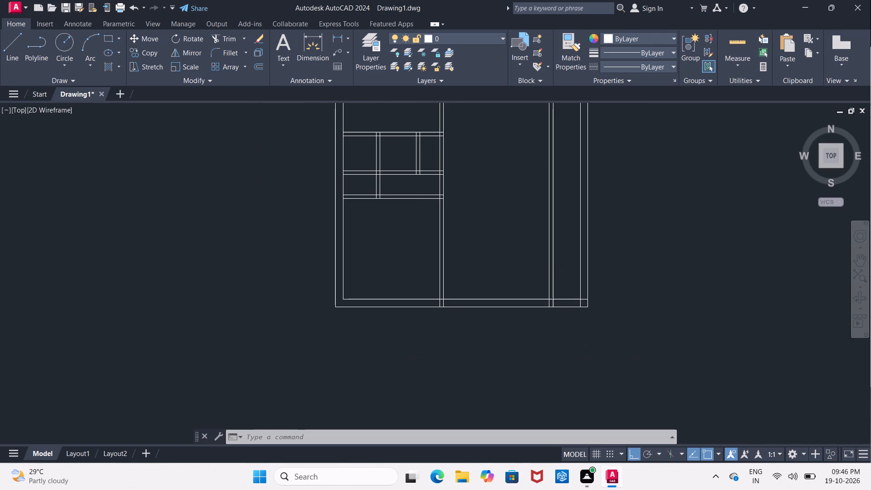
{"action": "scroll", "coordinate": [488, 218], "scroll_direction": "up", "scroll_amount": 1}
{"action": "middle_click_drag", "start_coordinate": [488, 218], "coordinate": [452, 252]}
{"action": "scroll", "coordinate": [488, 218], "scroll_direction": "down", "scroll_amount": 1}
{"action": "scroll", "coordinate": [451, 252], "scroll_direction": "up", "scroll_amount": 2}
{"action": "middle_click_drag", "start_coordinate": [451, 252], "coordinate": [439, 218]}
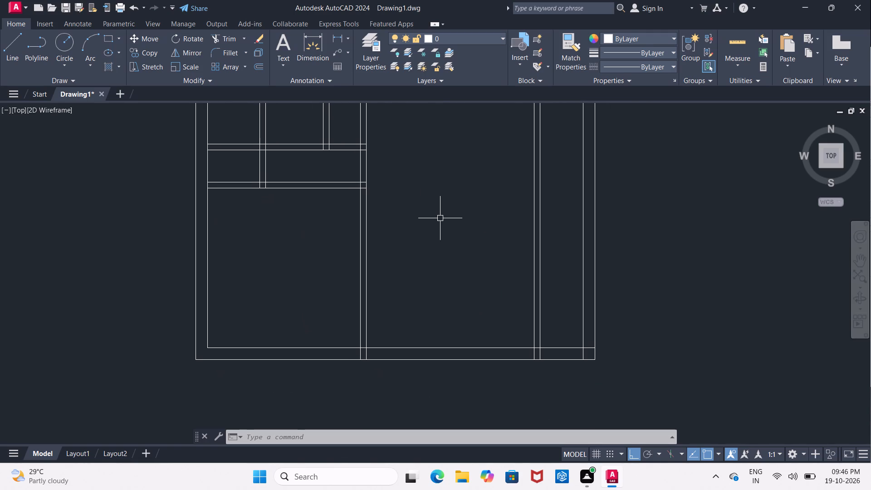
{"action": "key", "text": "o"}
{"action": "key", "text": "Return"}
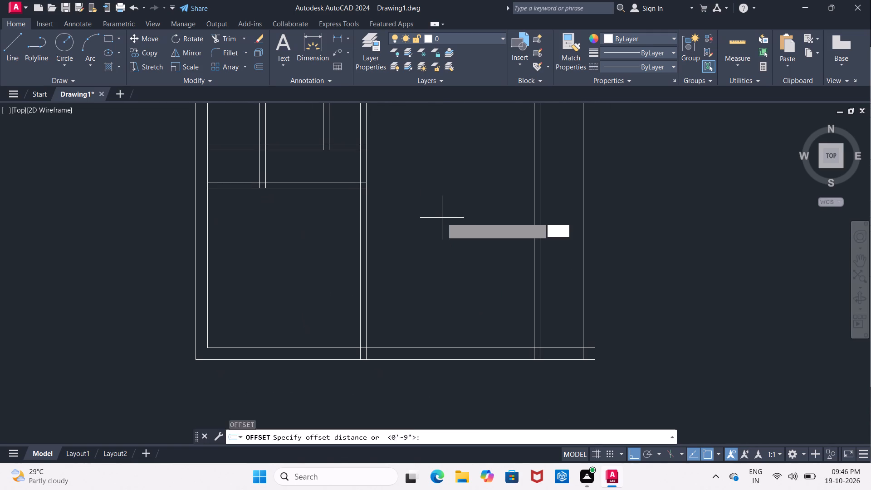
{"action": "key", "text": "Return"}
{"action": "key", "text": "Return"}
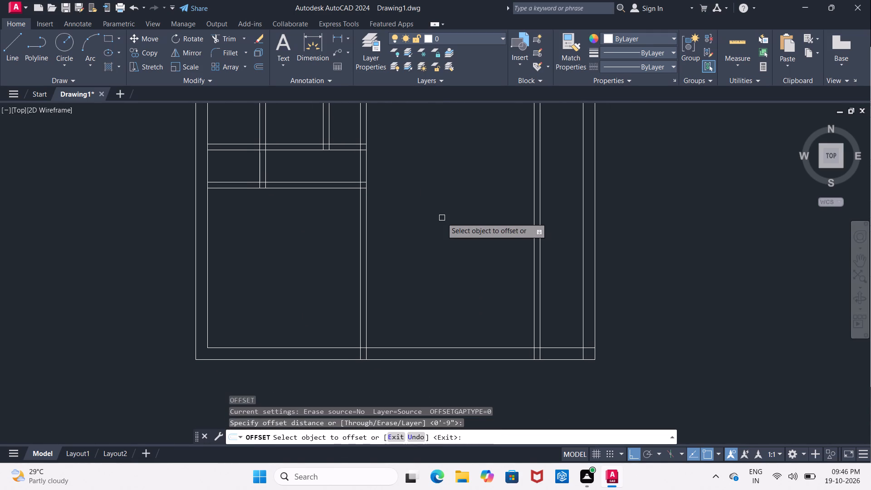
{"action": "key", "text": "Return"}
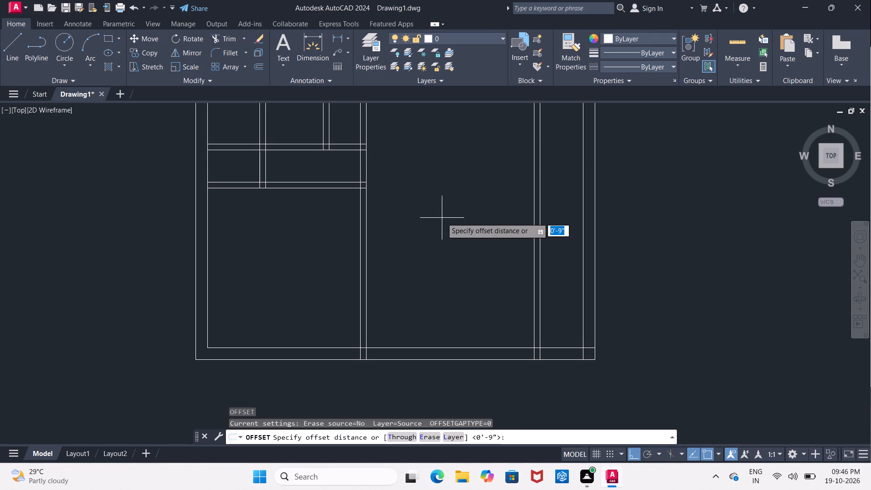
{"action": "type", "text": "8'11\""}
{"action": "key", "text": "Return"}
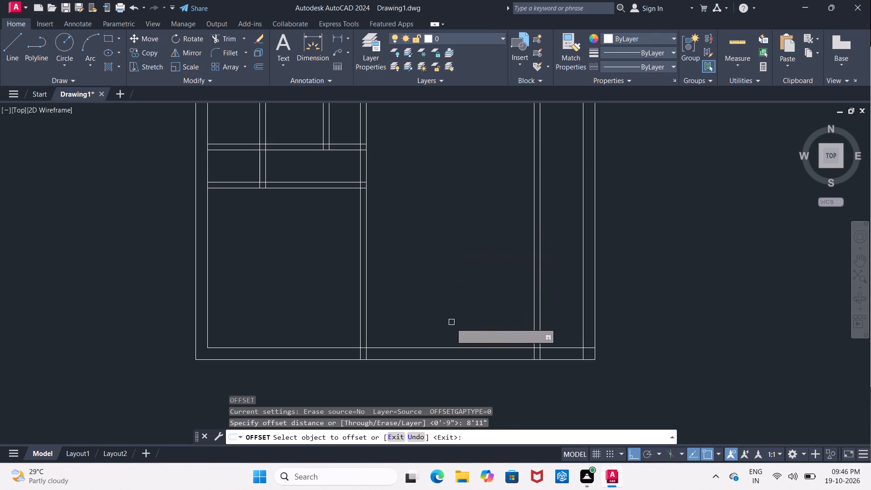
{"action": "left_click", "coordinate": [452, 345]}
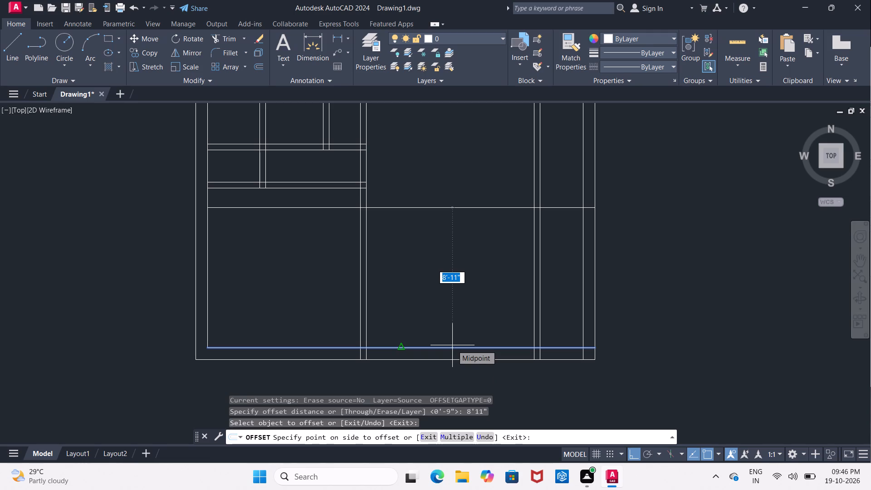
{"action": "left_click", "coordinate": [439, 255]}
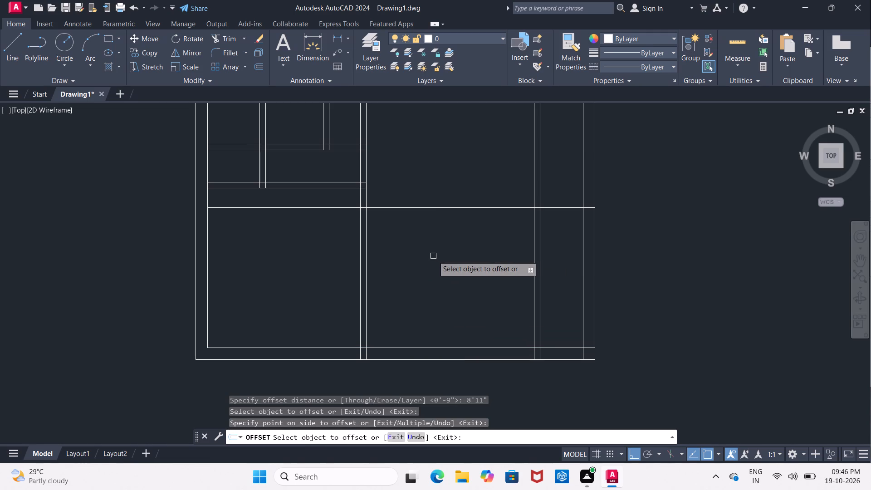
Offset the horizontal line crossing the plan 4.5" upward to form the partition wall's thickness.
{"action": "key", "text": "Return"}
{"action": "key", "text": "Return"}
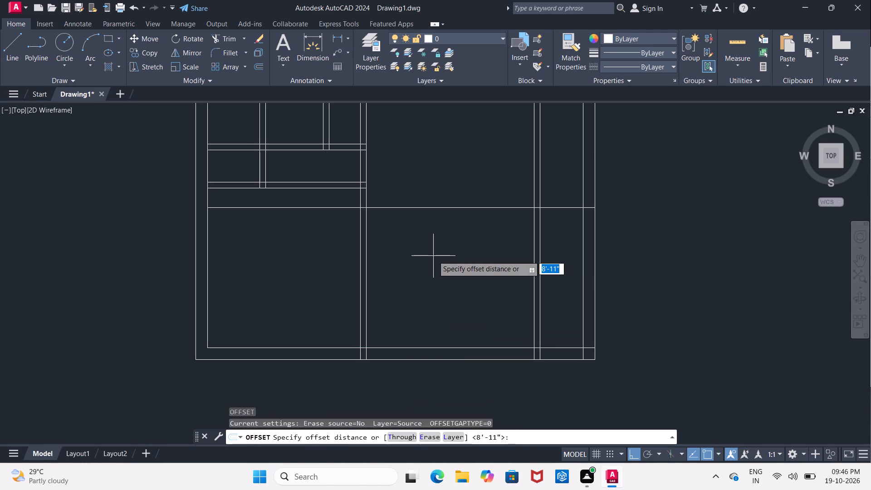
{"action": "type", "text": "4."}
{"action": "key", "text": "5"}
{"action": "key", "text": "shift+quotedbl"}
{"action": "key", "text": "Return"}
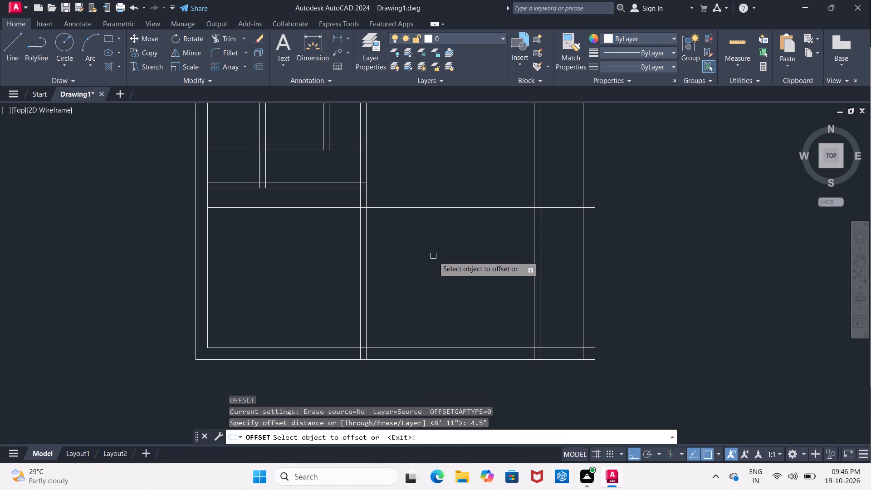
{"action": "left_click", "coordinate": [442, 207]}
{"action": "left_click", "coordinate": [441, 199]}
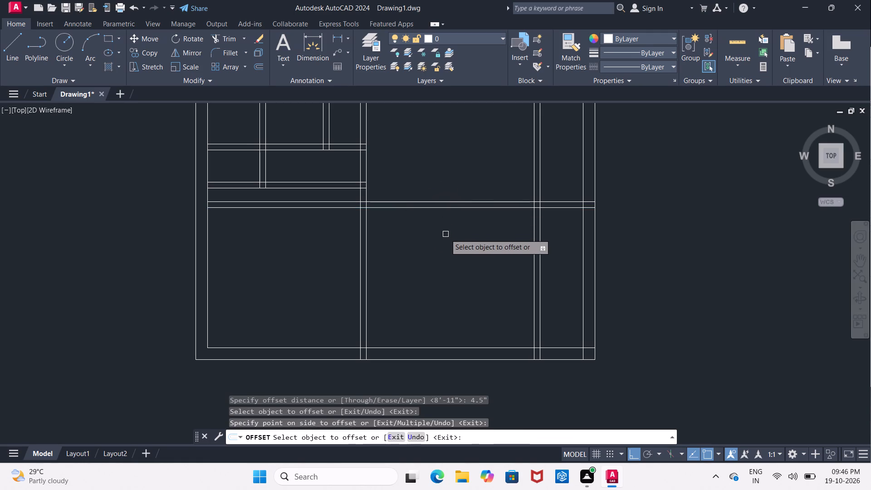
{"action": "key", "text": "Escape"}
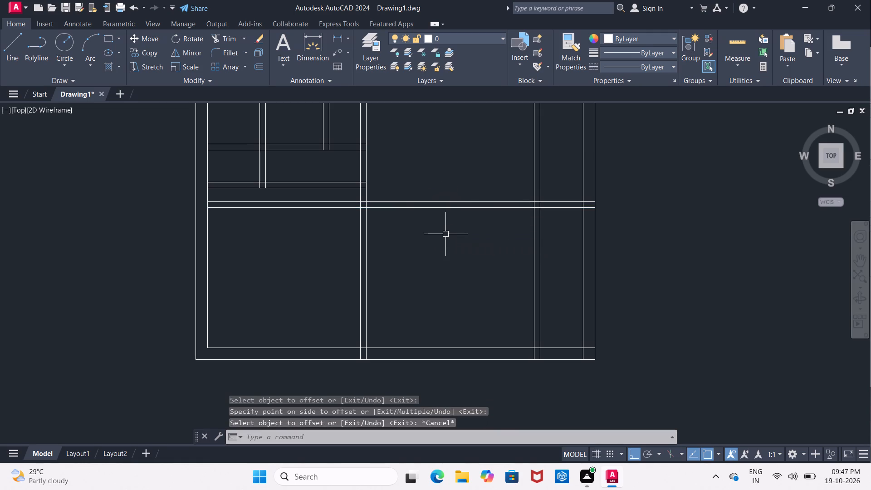
Trim both new horizontal wall lines out of the lower-left room, back to the central vertical wall.
{"action": "type", "text": "tr"}
{"action": "key", "text": "space"}
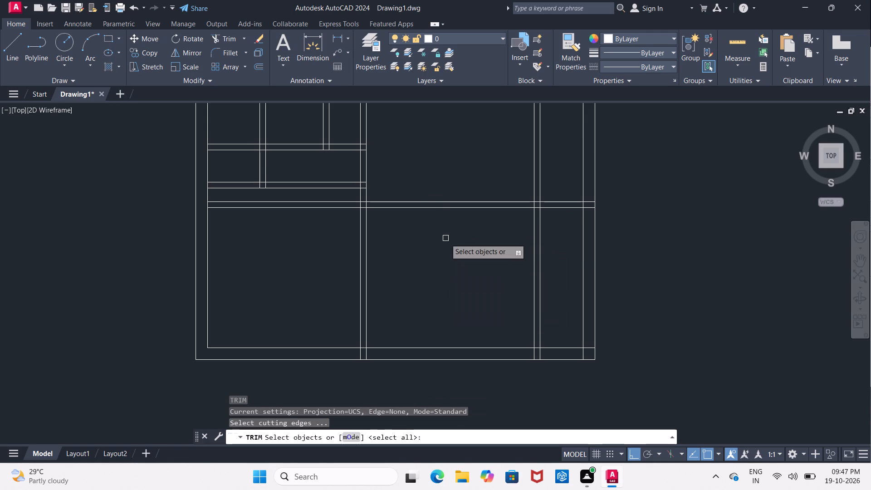
{"action": "key", "text": "space"}
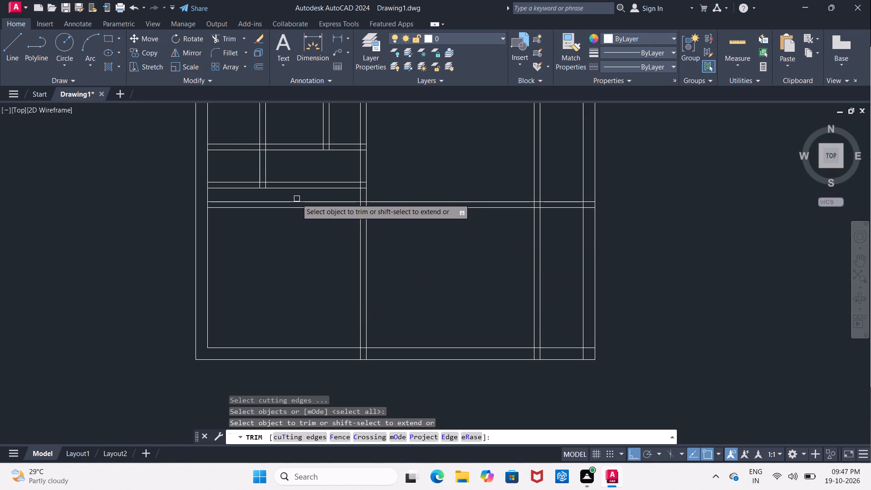
{"action": "left_click", "coordinate": [258, 197]}
{"action": "left_click", "coordinate": [299, 230]}
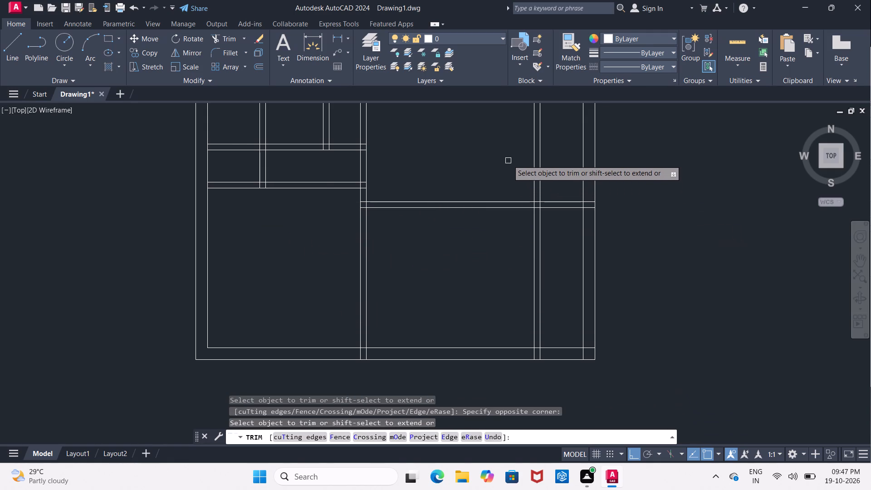
Trim away the right bay's inner vertical 4.5" wall lines above the new horizontal wall.
{"action": "middle_click_drag", "start_coordinate": [507, 160], "coordinate": [459, 210]}
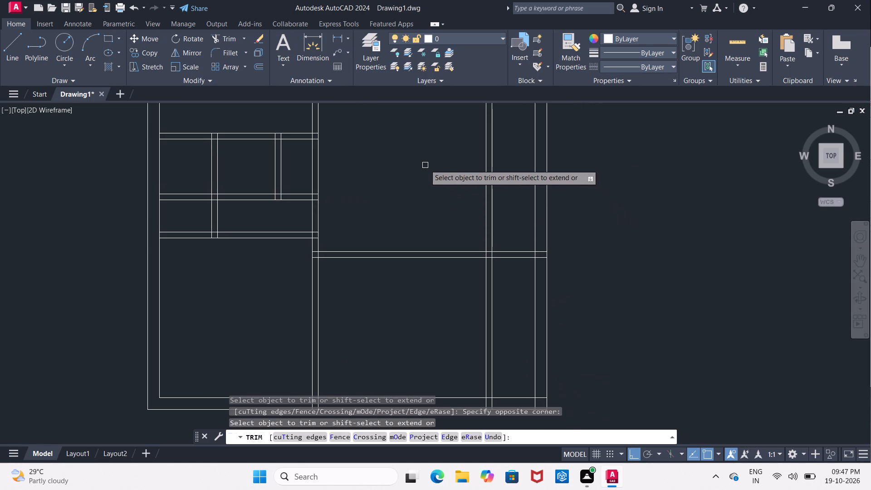
{"action": "left_click", "coordinate": [424, 162]}
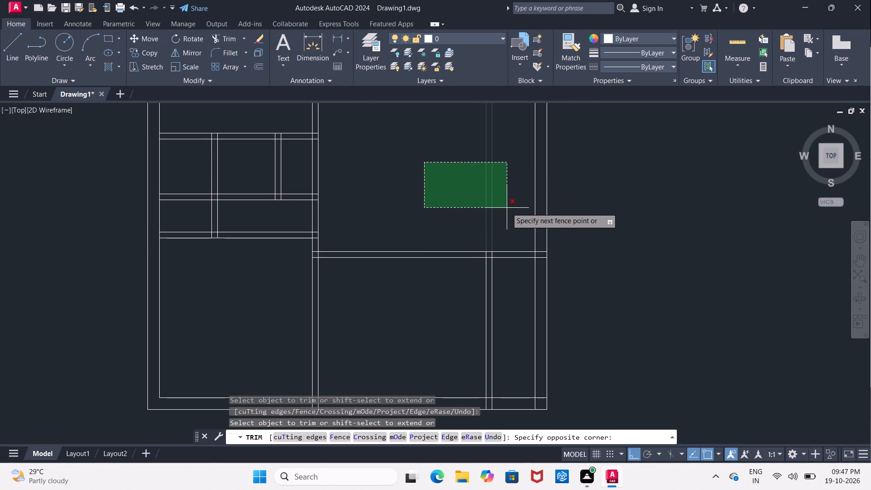
{"action": "left_click", "coordinate": [507, 208]}
{"action": "scroll", "coordinate": [507, 209], "scroll_direction": "down", "scroll_amount": 2}
{"action": "scroll", "coordinate": [495, 202], "scroll_direction": "up", "scroll_amount": 1}
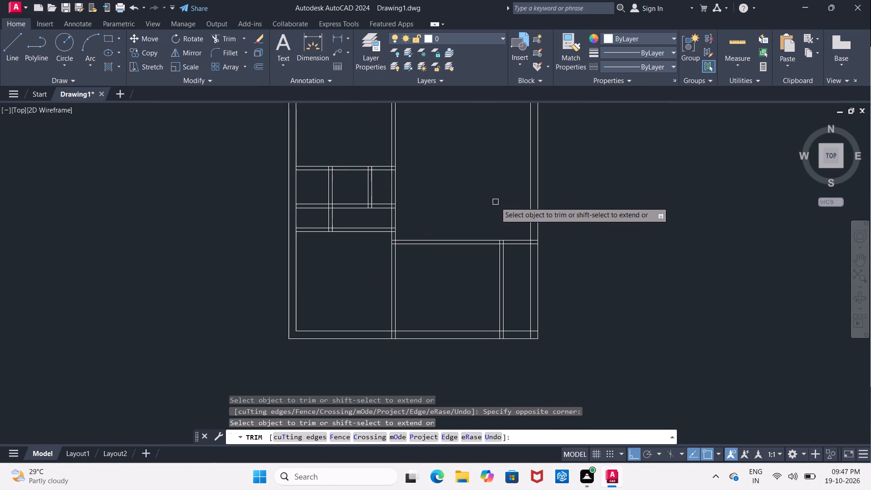
{"action": "scroll", "coordinate": [495, 202], "scroll_direction": "up", "scroll_amount": 2}
{"action": "scroll", "coordinate": [495, 205], "scroll_direction": "down", "scroll_amount": 1}
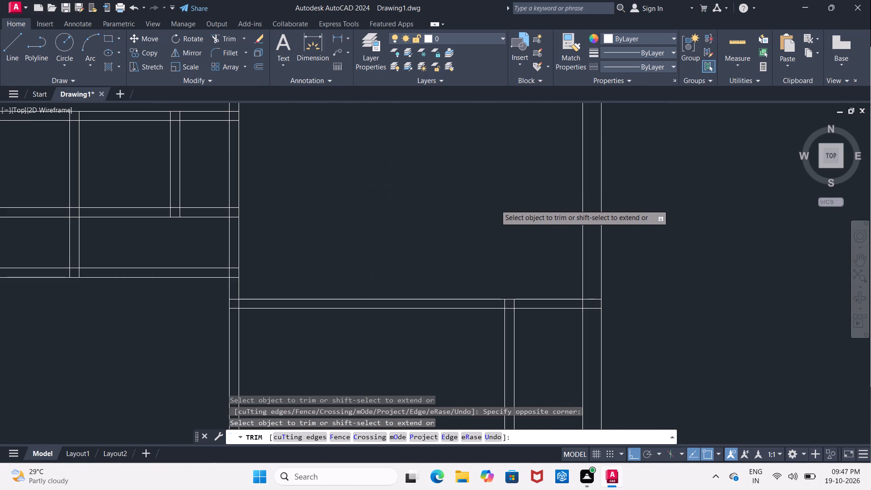
{"action": "key", "text": "Escape"}
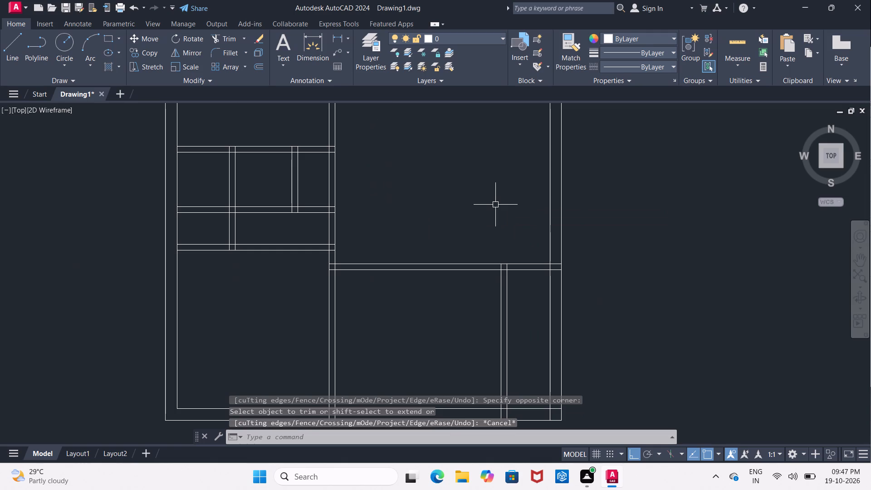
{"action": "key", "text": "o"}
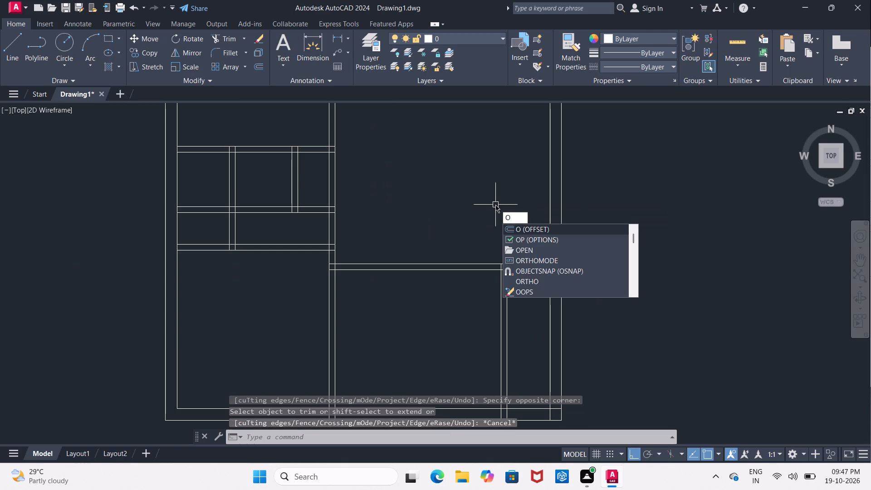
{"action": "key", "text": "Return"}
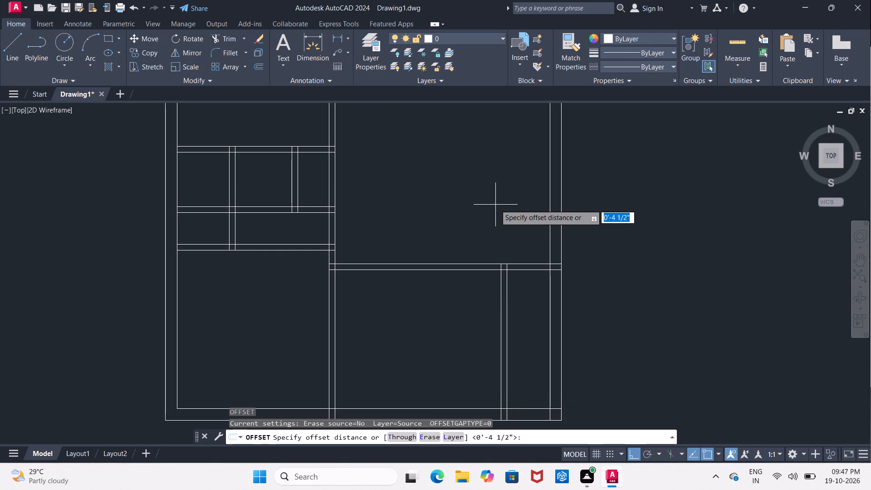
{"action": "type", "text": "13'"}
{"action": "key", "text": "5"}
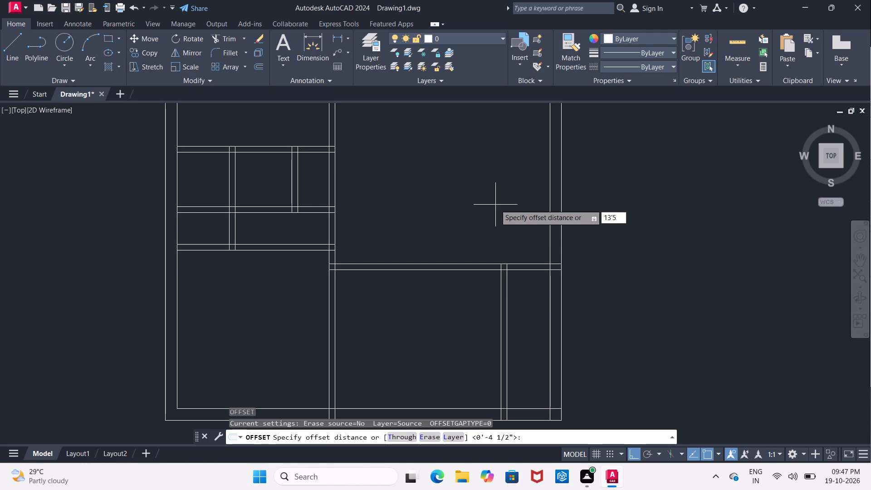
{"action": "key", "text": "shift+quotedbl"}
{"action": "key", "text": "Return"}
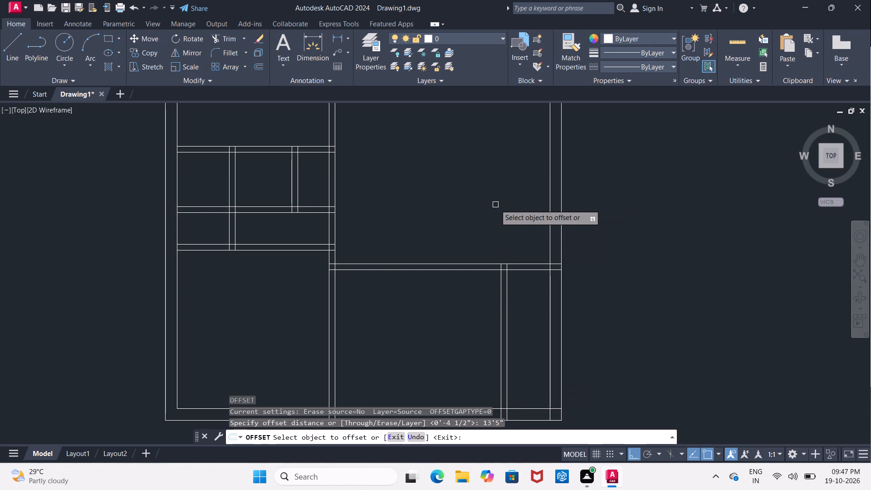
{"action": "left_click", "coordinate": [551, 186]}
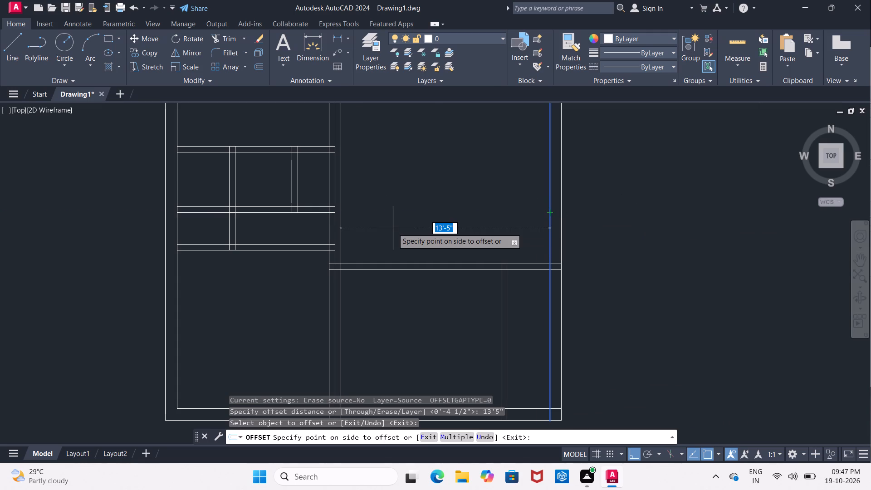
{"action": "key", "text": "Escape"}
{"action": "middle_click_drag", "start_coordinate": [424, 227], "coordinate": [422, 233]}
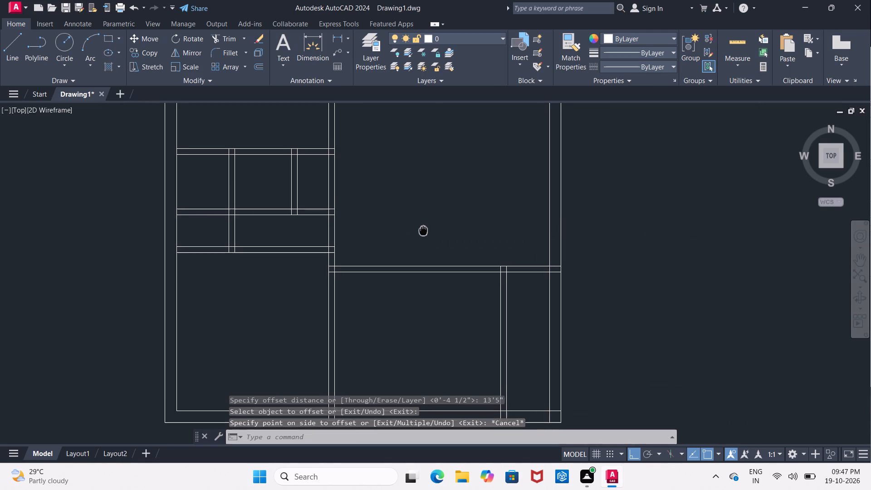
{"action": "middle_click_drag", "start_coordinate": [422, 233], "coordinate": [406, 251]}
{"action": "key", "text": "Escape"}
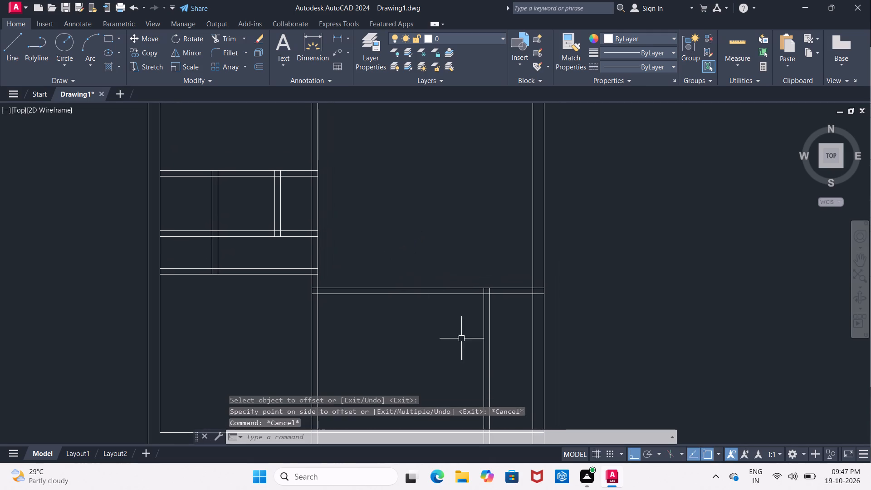
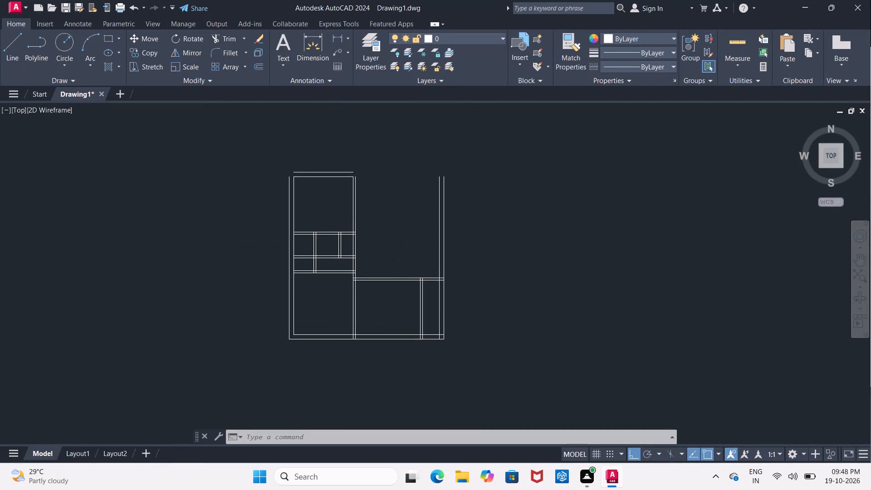
Offset the upper line of the right bay's horizontal partition wall 10'5" upward.
{"action": "key", "text": "Escape"}
{"action": "key", "text": "o"}
{"action": "key", "text": "Return"}
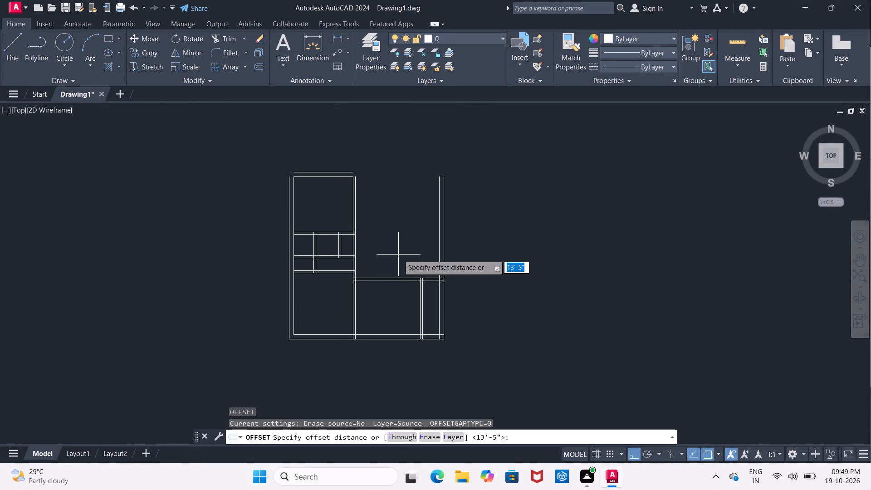
{"action": "type", "text": "10"}
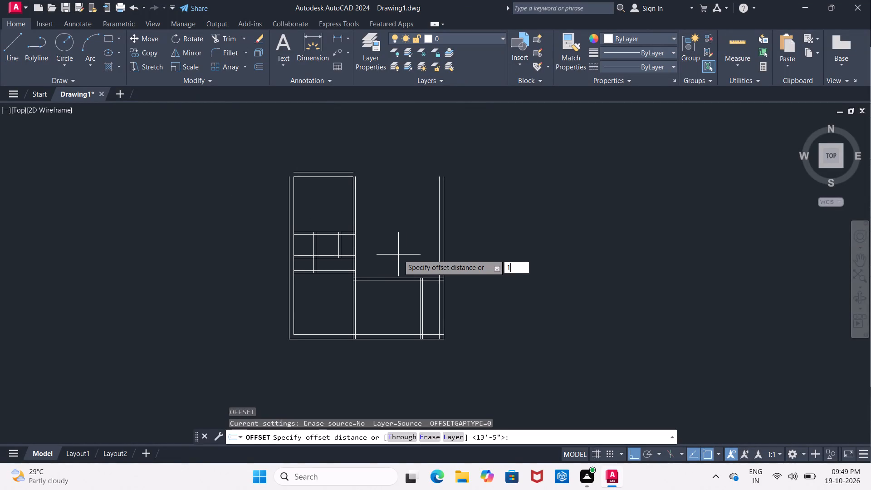
{"action": "key", "text": "apostrophe"}
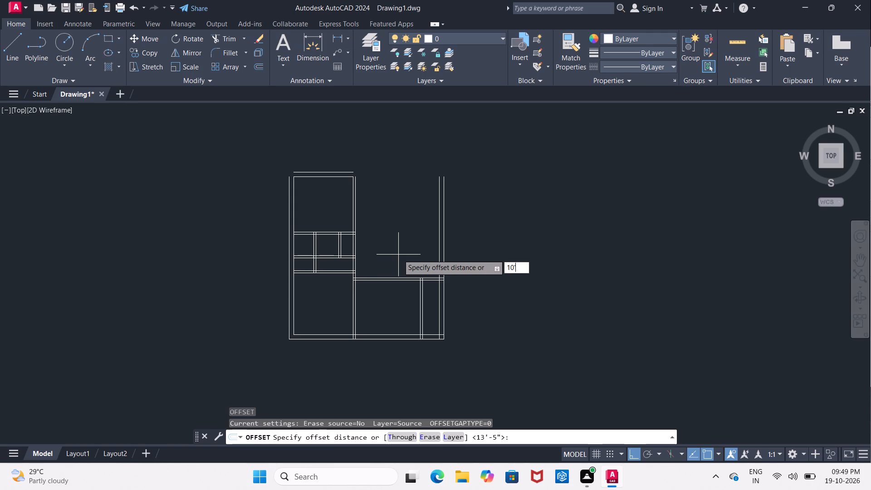
{"action": "type", "text": "5\""}
{"action": "key", "text": "Return"}
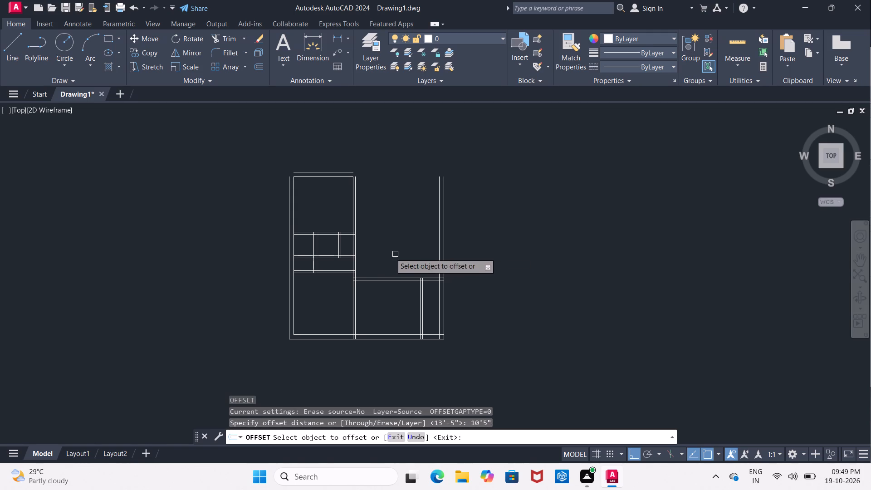
{"action": "scroll", "coordinate": [364, 247], "scroll_direction": "up", "scroll_amount": 2}
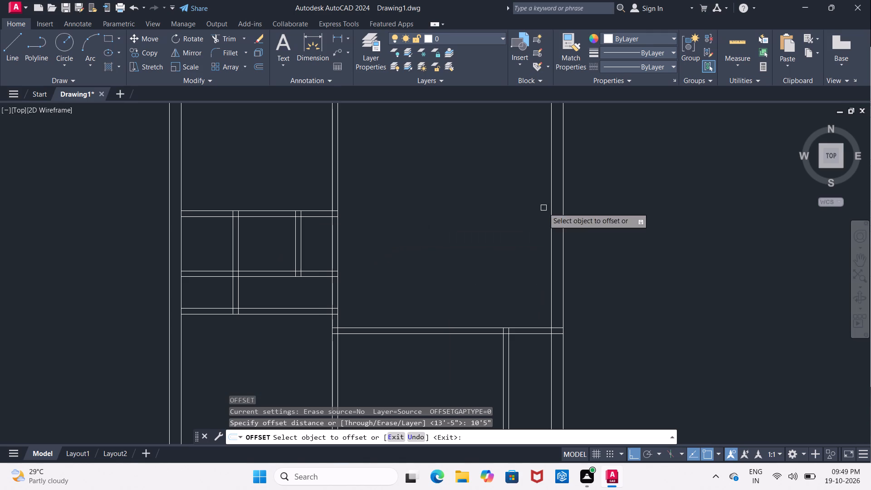
{"action": "left_click", "coordinate": [491, 324]}
{"action": "left_click", "coordinate": [492, 326]}
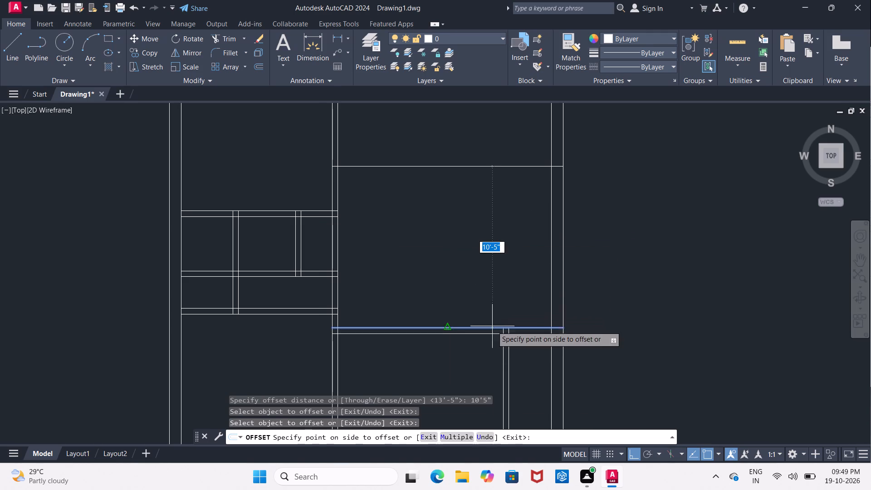
{"action": "middle_click_drag", "start_coordinate": [499, 142], "coordinate": [466, 229]}
{"action": "left_click", "coordinate": [466, 226]}
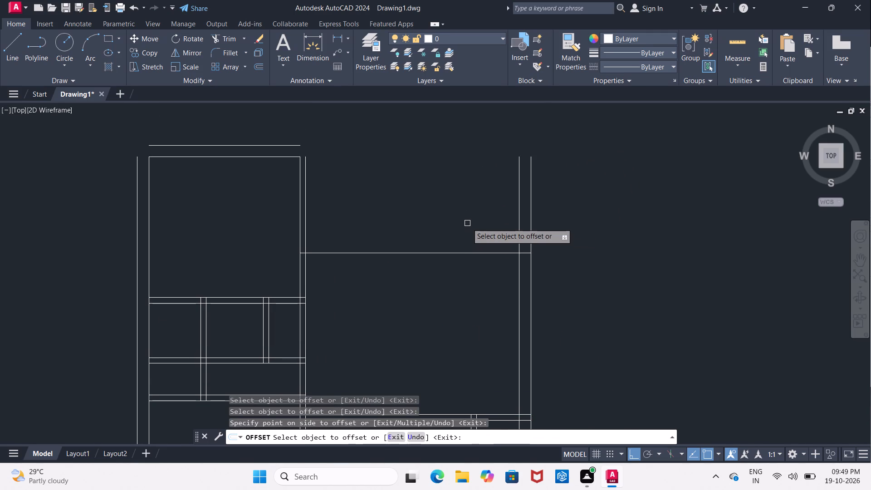
Offset the new horizontal line in the right bay 9" upward to form the wall's thickness.
{"action": "key", "text": "Return"}
{"action": "key", "text": "Return"}
{"action": "type", "text": "9\""}
{"action": "key", "text": "Return"}
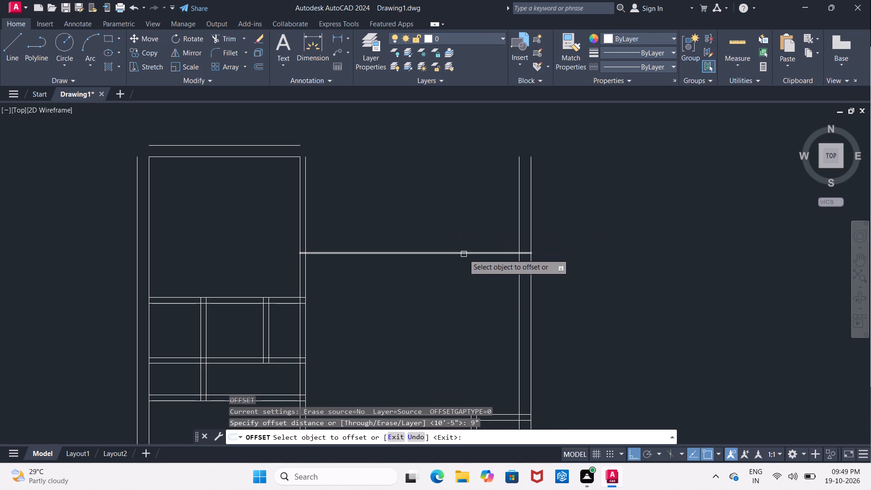
{"action": "left_click", "coordinate": [464, 254]}
{"action": "left_click", "coordinate": [460, 232]}
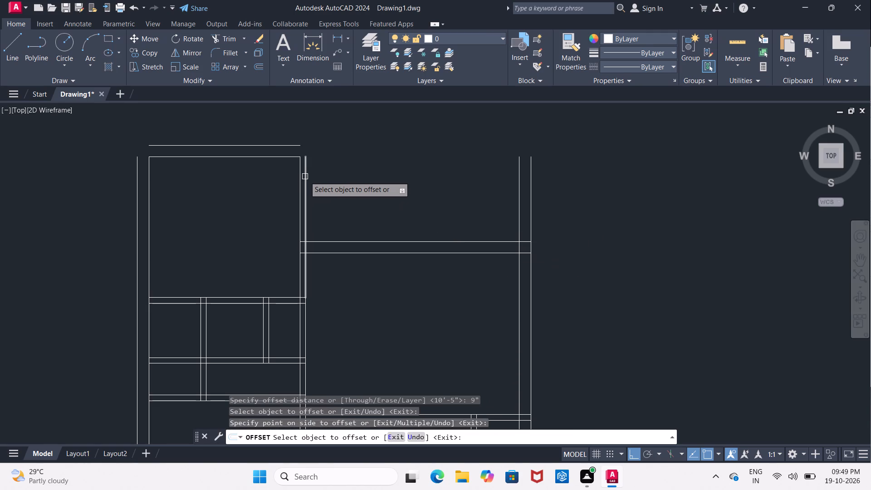
{"action": "key", "text": "Escape"}
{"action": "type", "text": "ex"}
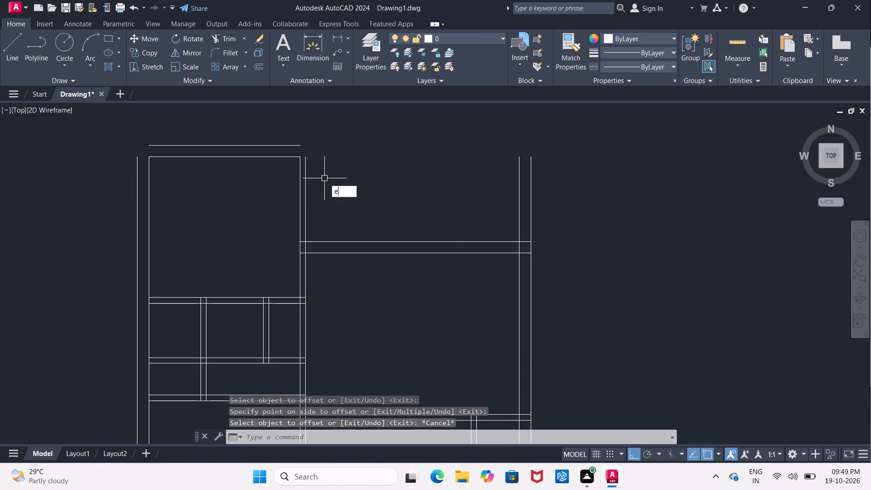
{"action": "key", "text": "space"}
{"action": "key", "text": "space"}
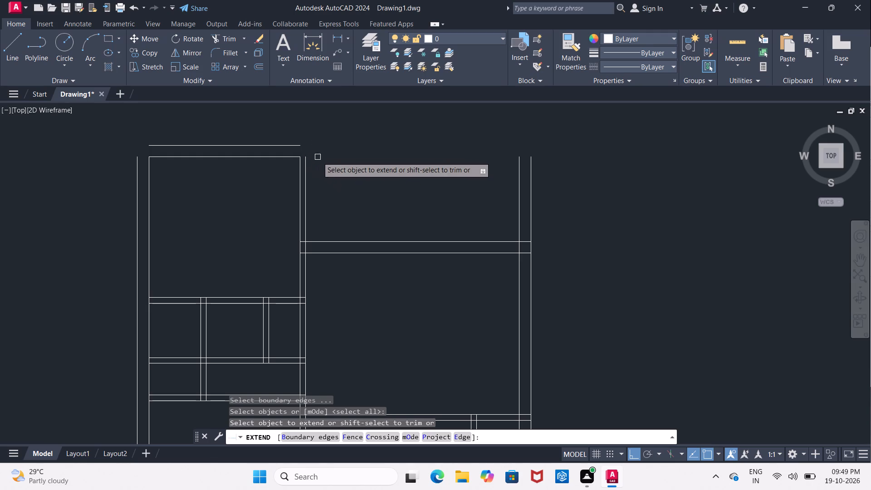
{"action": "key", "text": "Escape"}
Draw a line about 13'-9 1/2" long closing the right bay's top, from the central wall to the outer wall's inner line.
{"action": "left_click", "coordinate": [19, 59]}
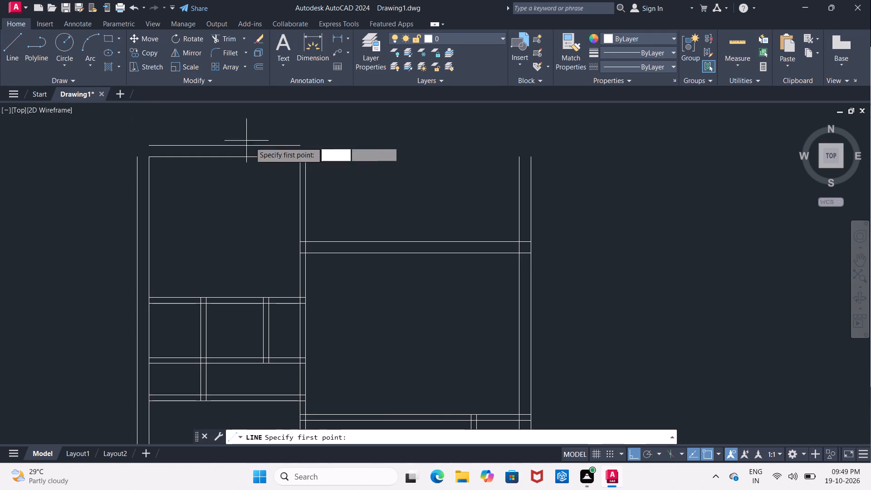
{"action": "left_click", "coordinate": [303, 158]}
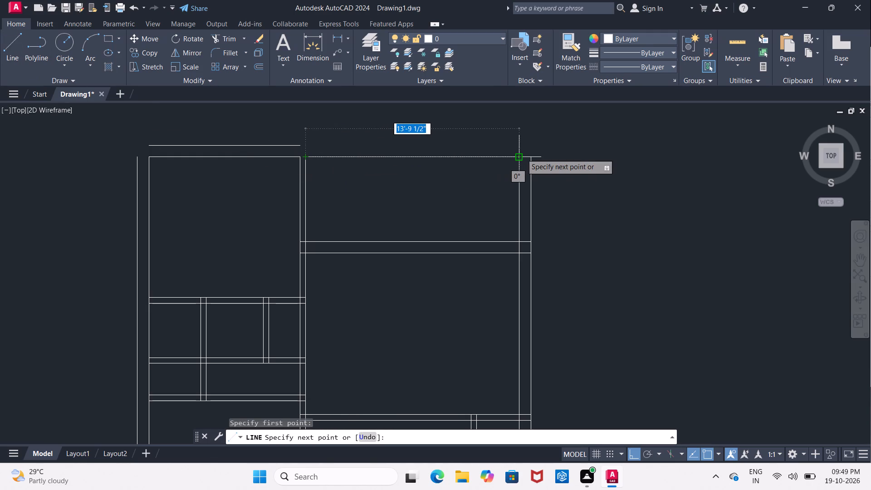
{"action": "left_click", "coordinate": [522, 154]}
{"action": "key", "text": "Escape"}
Measure the right bay's top room height, from its top line down to the 9" horizontal wall.
{"action": "left_click", "coordinate": [340, 37]}
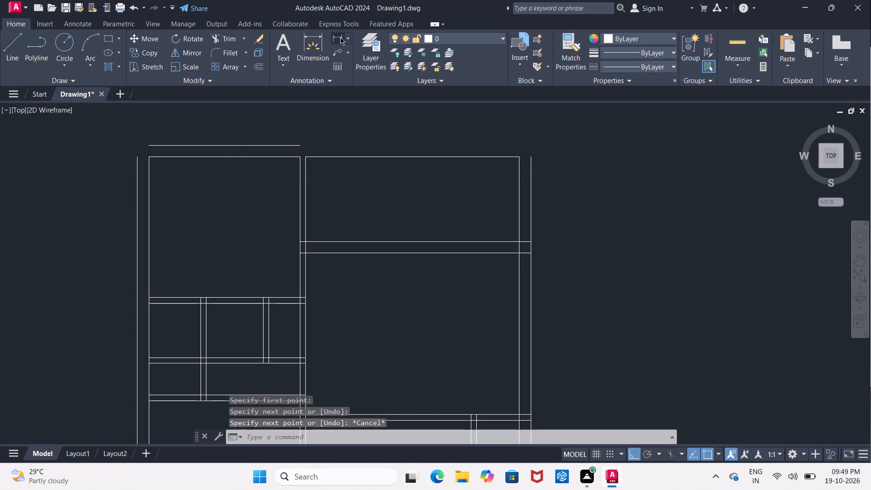
{"action": "left_click", "coordinate": [519, 156]}
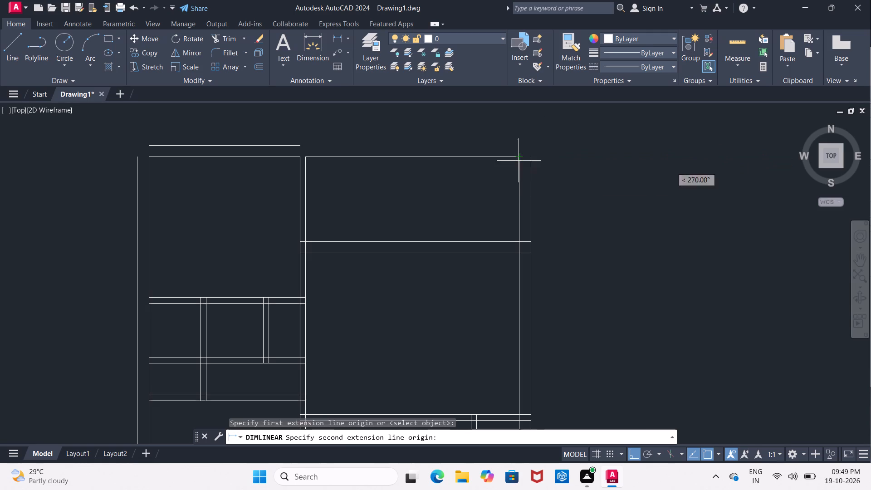
{"action": "left_click", "coordinate": [517, 240]}
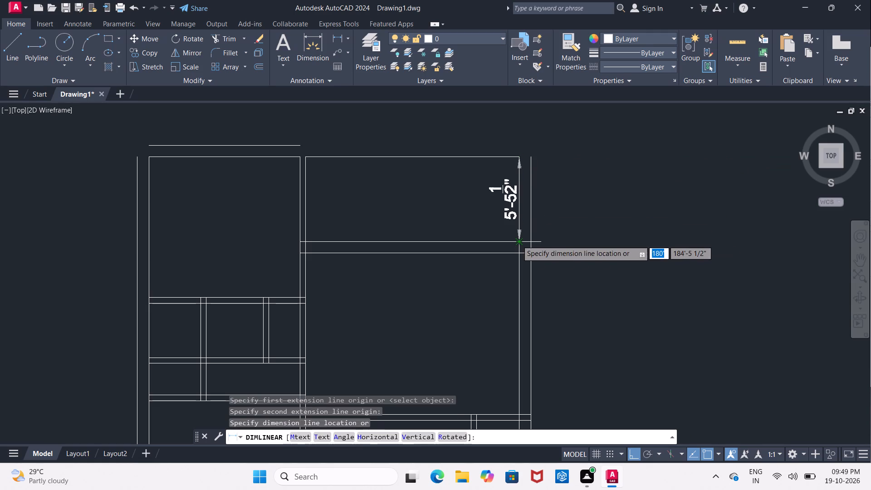
{"action": "key", "text": "Escape"}
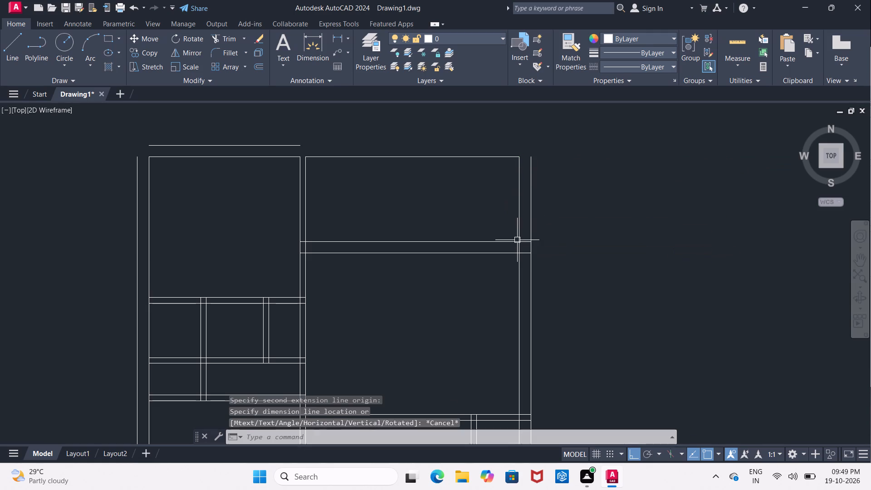
Stretch the outer top wall line horizontally so it extends past the right outer wall.
{"action": "left_click", "coordinate": [290, 146]}
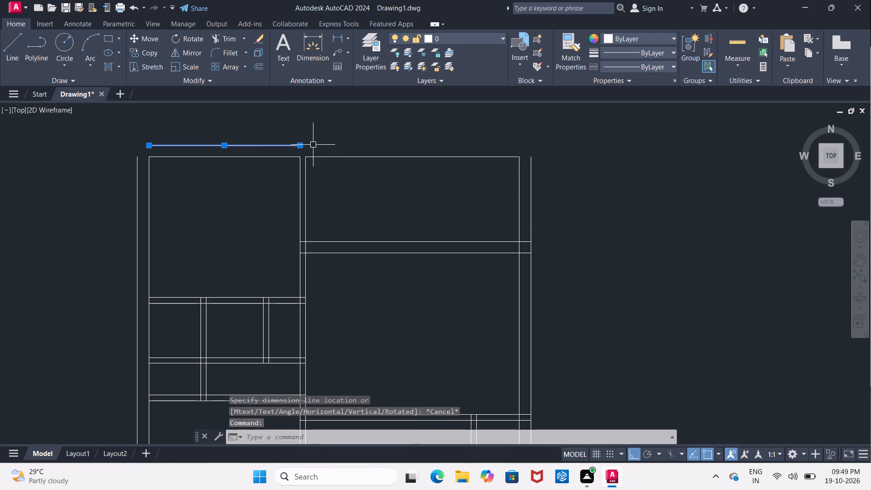
{"action": "left_click", "coordinate": [300, 145]}
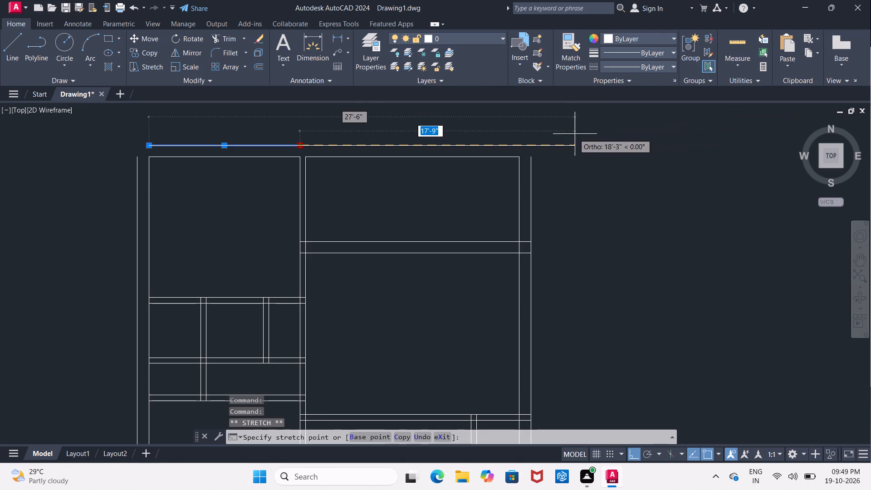
{"action": "left_click", "coordinate": [549, 157]}
{"action": "key", "text": "Escape"}
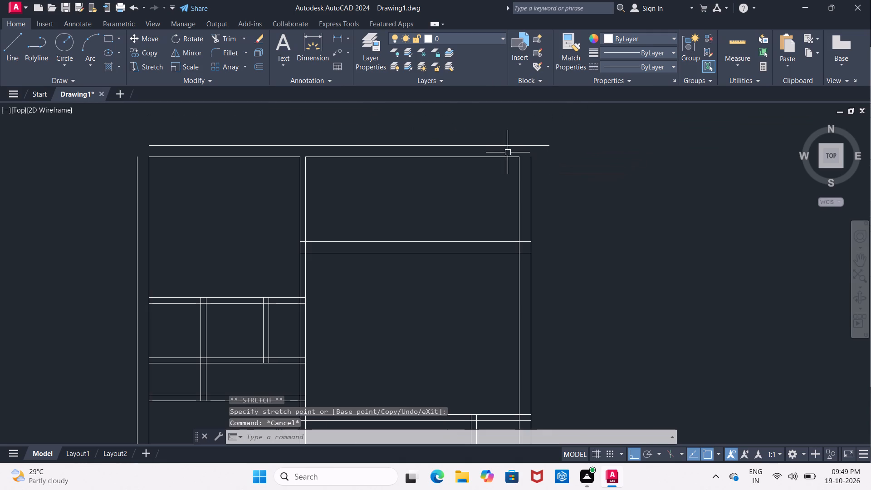
Fillet the outer top wall line with the left and right outer wall lines to close both top corners.
{"action": "left_click", "coordinate": [229, 51]}
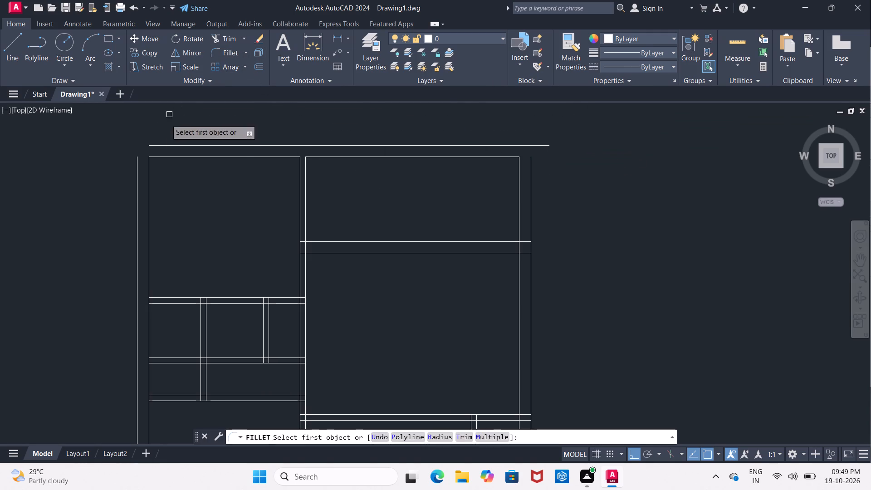
{"action": "left_click", "coordinate": [156, 147]}
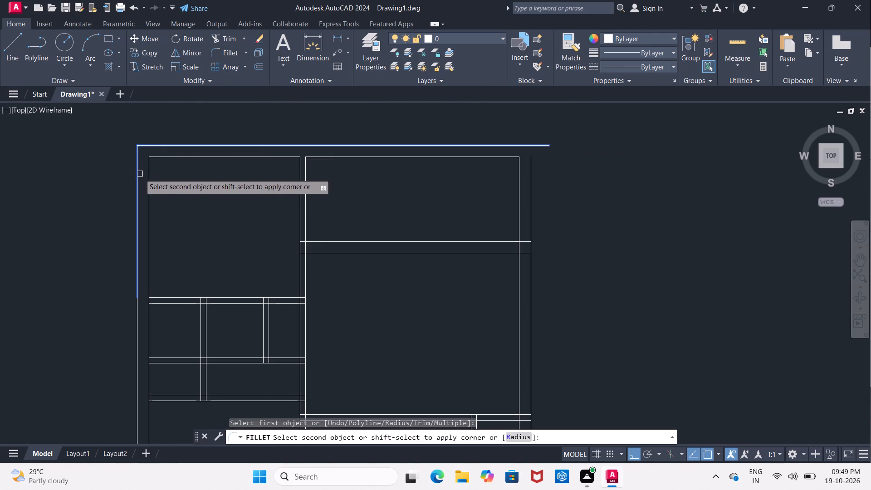
{"action": "left_click", "coordinate": [139, 176]}
{"action": "left_click", "coordinate": [224, 57]}
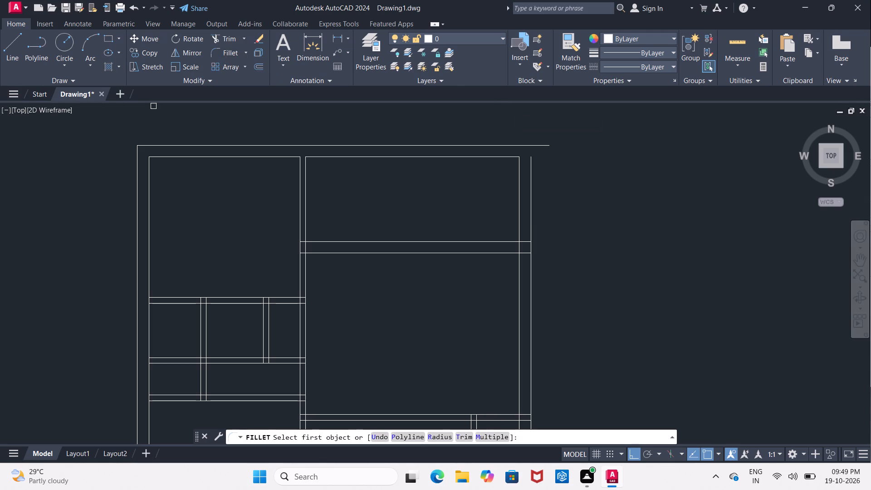
{"action": "left_click", "coordinate": [532, 215]}
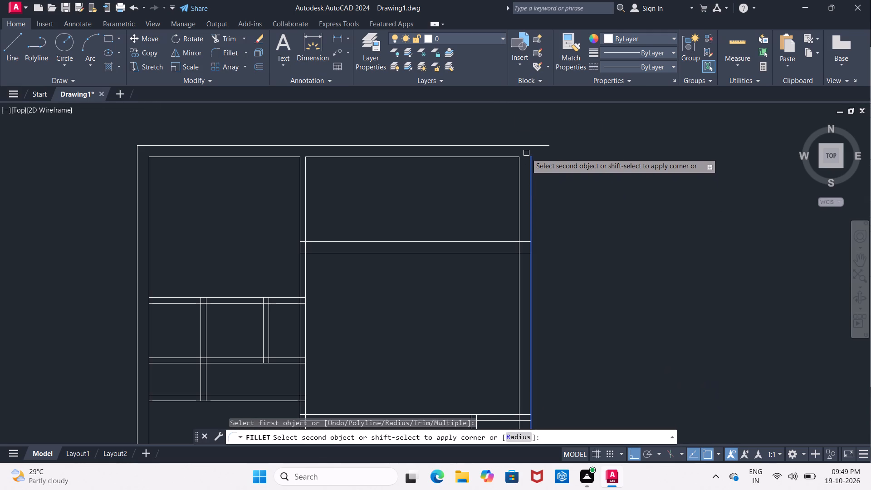
{"action": "left_click", "coordinate": [526, 146]}
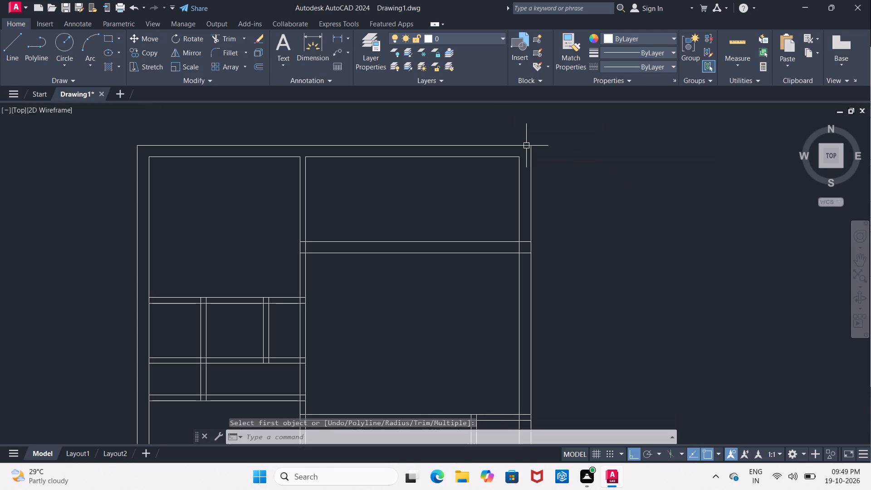
Trim the right and bottom inner wall lines where they overrun each other at the plan's bottom-right corner.
{"action": "scroll", "coordinate": [624, 192], "scroll_direction": "down", "scroll_amount": 4}
{"action": "scroll", "coordinate": [611, 225], "scroll_direction": "up", "scroll_amount": 3}
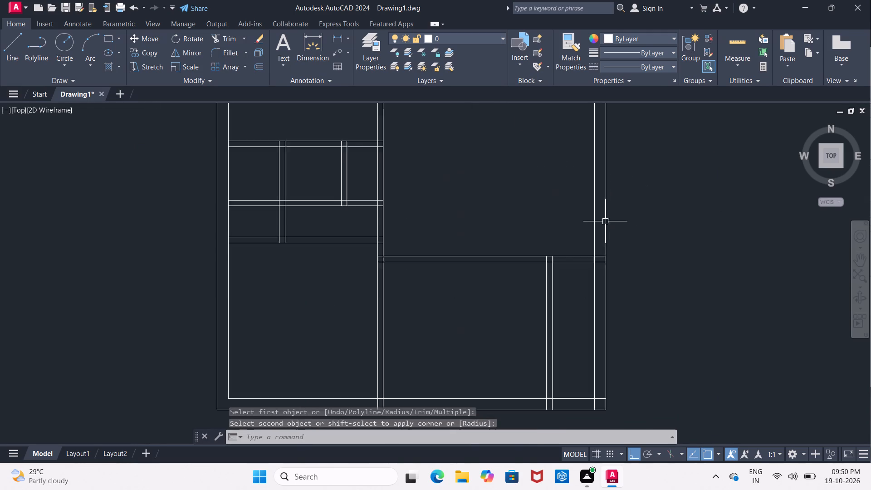
{"action": "scroll", "coordinate": [604, 221], "scroll_direction": "up", "scroll_amount": 2}
{"action": "scroll", "coordinate": [557, 236], "scroll_direction": "down", "scroll_amount": 6}
{"action": "scroll", "coordinate": [555, 257], "scroll_direction": "up", "scroll_amount": 8}
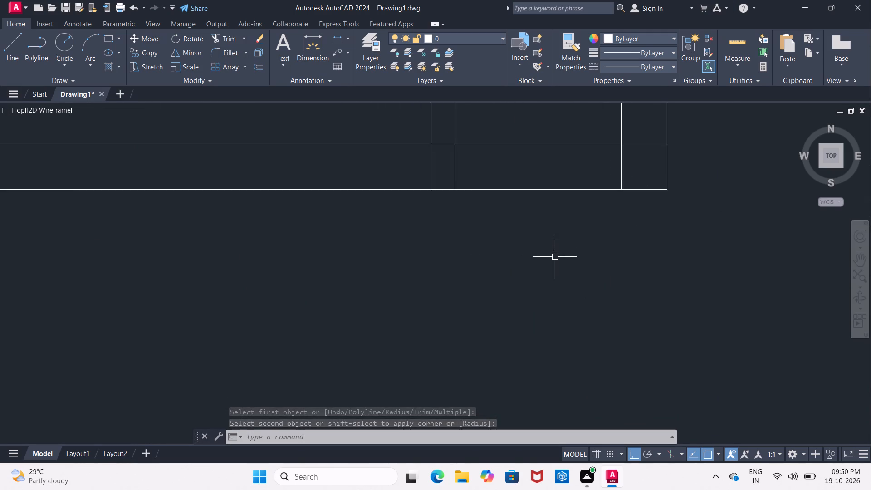
{"action": "scroll", "coordinate": [555, 257], "scroll_direction": "up", "scroll_amount": 2}
{"action": "scroll", "coordinate": [555, 257], "scroll_direction": "down", "scroll_amount": 4}
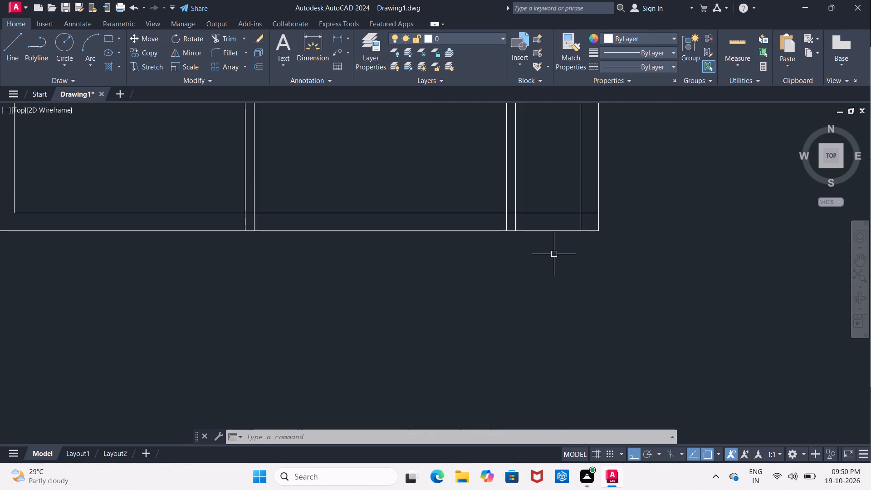
{"action": "key", "text": "Escape"}
{"action": "type", "text": "tr"}
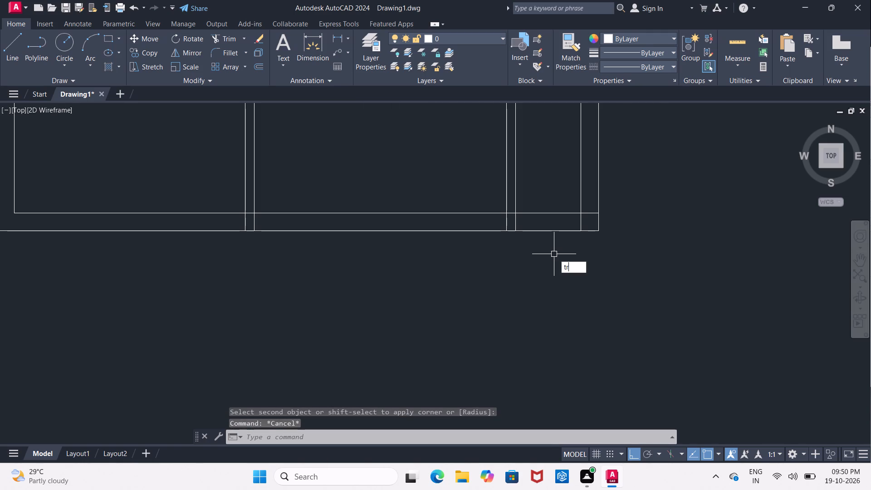
{"action": "key", "text": "space"}
{"action": "key", "text": "space"}
{"action": "left_click", "coordinate": [582, 222]}
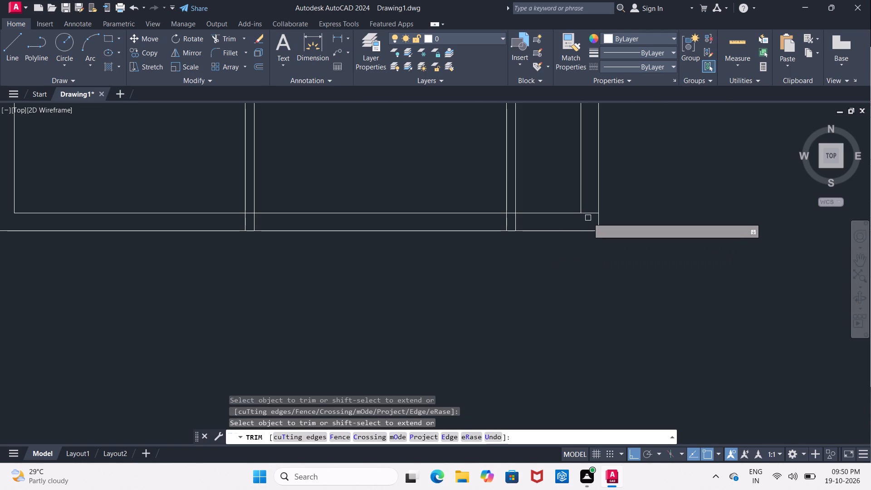
{"action": "left_click", "coordinate": [589, 213]}
Trim the right bay's vertical partition ends below the bottom inner wall line, and the inner line segment between them.
{"action": "left_click", "coordinate": [507, 220]}
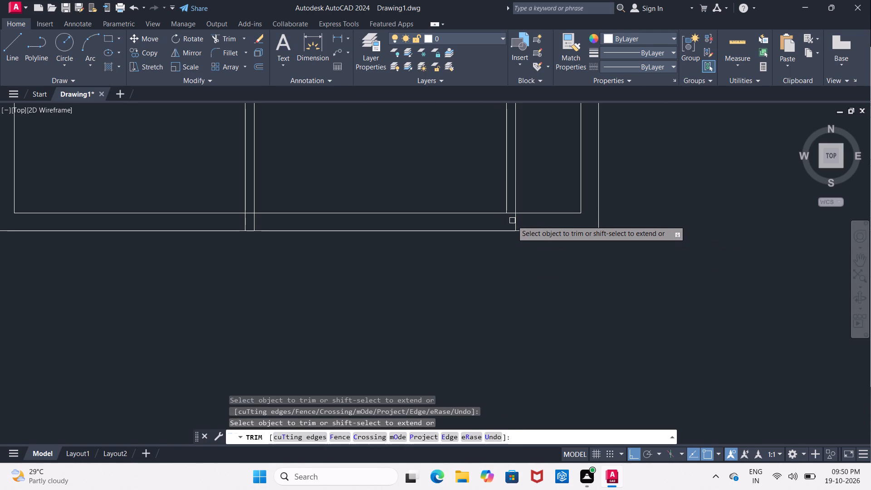
{"action": "left_click", "coordinate": [517, 221]}
{"action": "scroll", "coordinate": [513, 216], "scroll_direction": "up", "scroll_amount": 3}
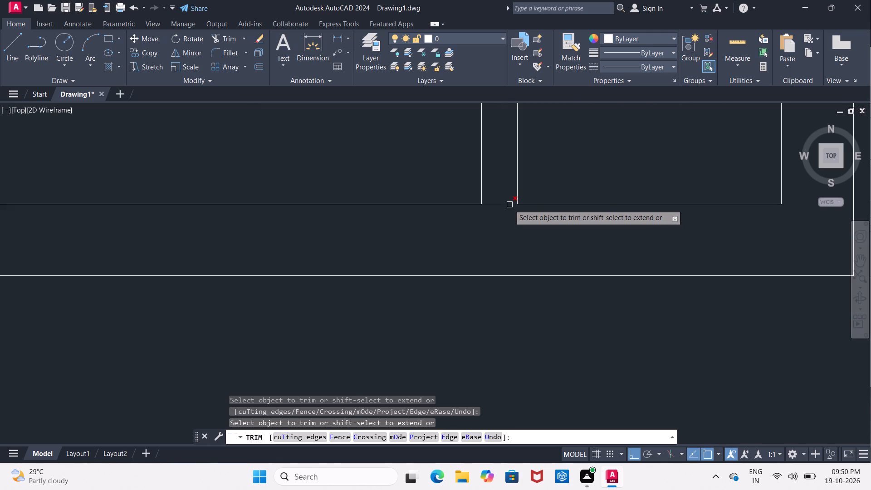
{"action": "left_click", "coordinate": [509, 205]}
Trim the right bay's lower horizontal partition ends inside the right outer wall, and the inner wall line segment between them.
{"action": "scroll", "coordinate": [509, 205], "scroll_direction": "down", "scroll_amount": 5}
{"action": "scroll", "coordinate": [399, 210], "scroll_direction": "up", "scroll_amount": 2}
{"action": "scroll", "coordinate": [415, 206], "scroll_direction": "down", "scroll_amount": 2}
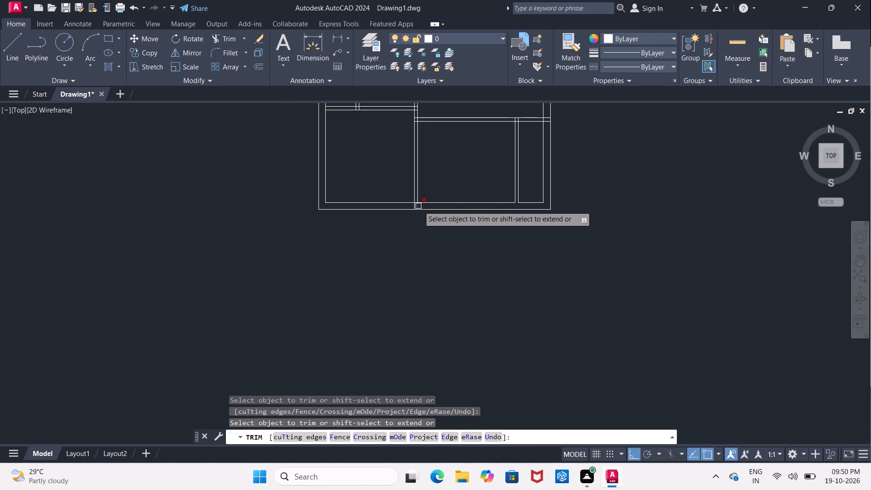
{"action": "middle_click_drag", "start_coordinate": [454, 171], "coordinate": [469, 195]}
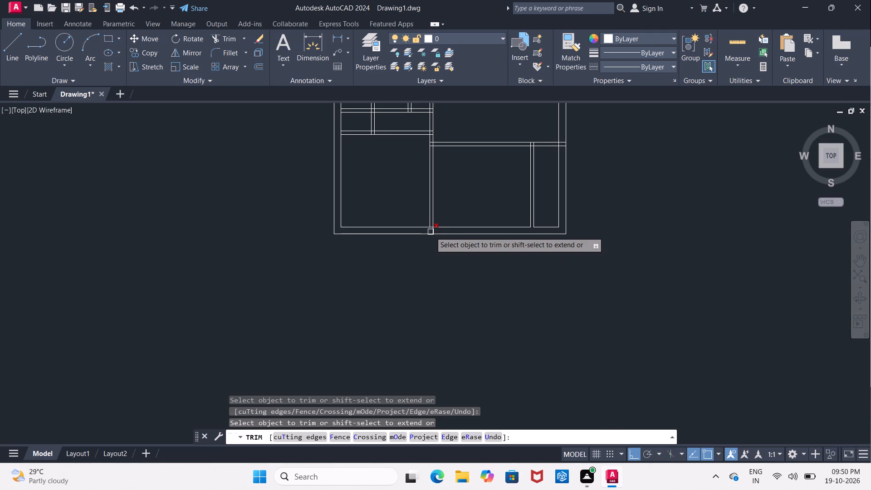
{"action": "scroll", "coordinate": [431, 238], "scroll_direction": "down", "scroll_amount": 1}
{"action": "middle_click_drag", "start_coordinate": [397, 246], "coordinate": [412, 277]}
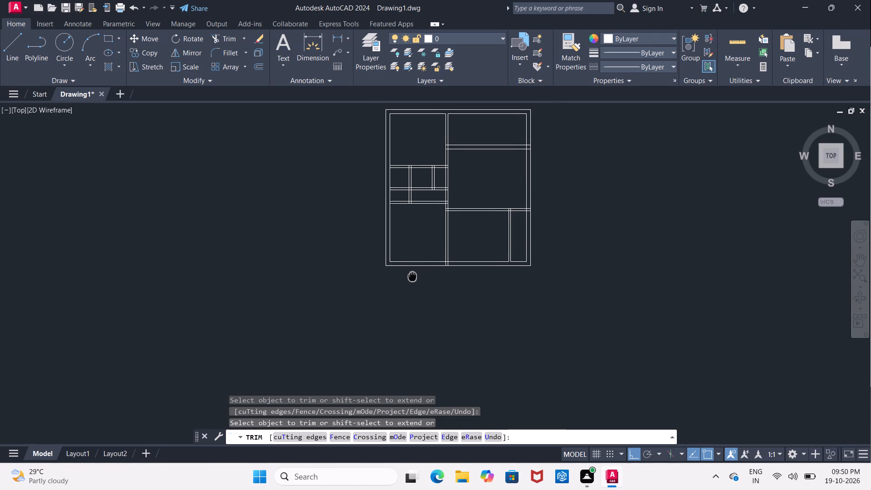
{"action": "middle_click_drag", "start_coordinate": [412, 277], "coordinate": [413, 278]}
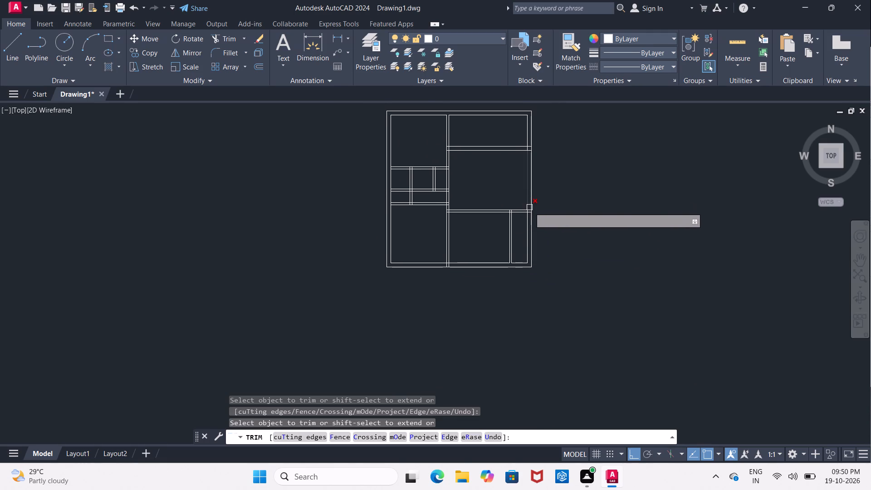
{"action": "scroll", "coordinate": [533, 220], "scroll_direction": "up", "scroll_amount": 5}
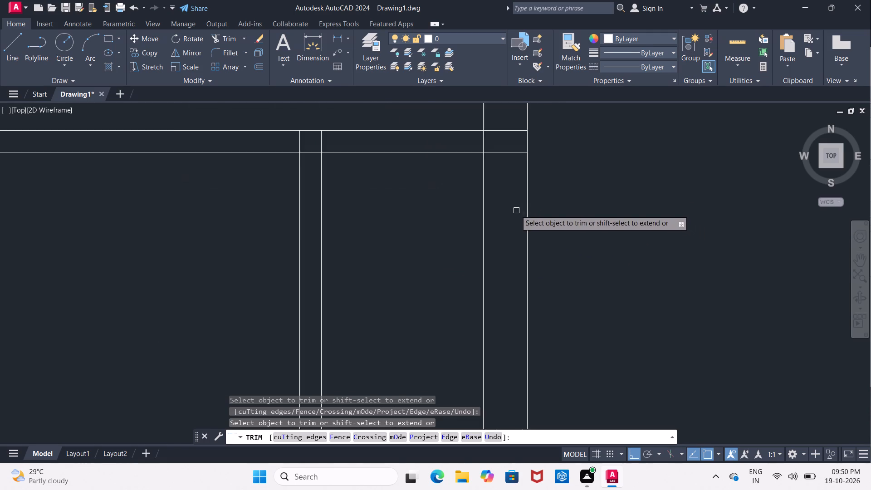
{"action": "scroll", "coordinate": [515, 210], "scroll_direction": "up", "scroll_amount": 2}
{"action": "middle_click_drag", "start_coordinate": [490, 132], "coordinate": [480, 267]}
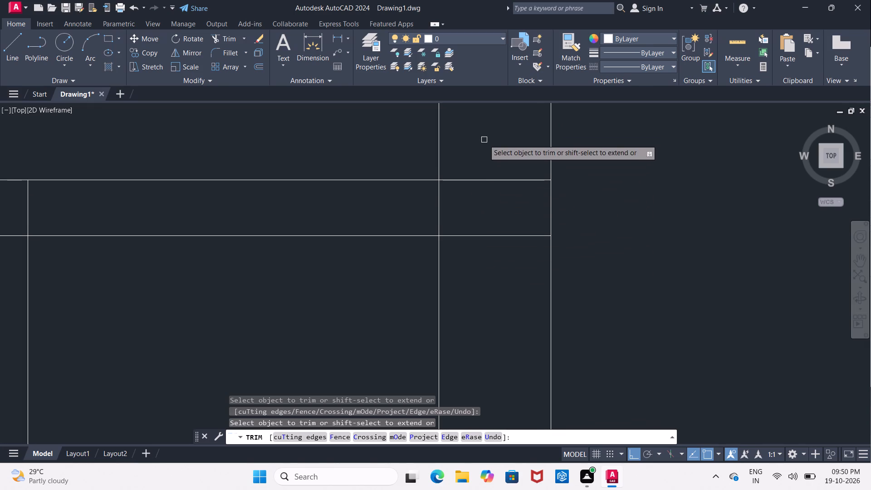
{"action": "left_click", "coordinate": [484, 139]}
{"action": "left_click", "coordinate": [491, 274]}
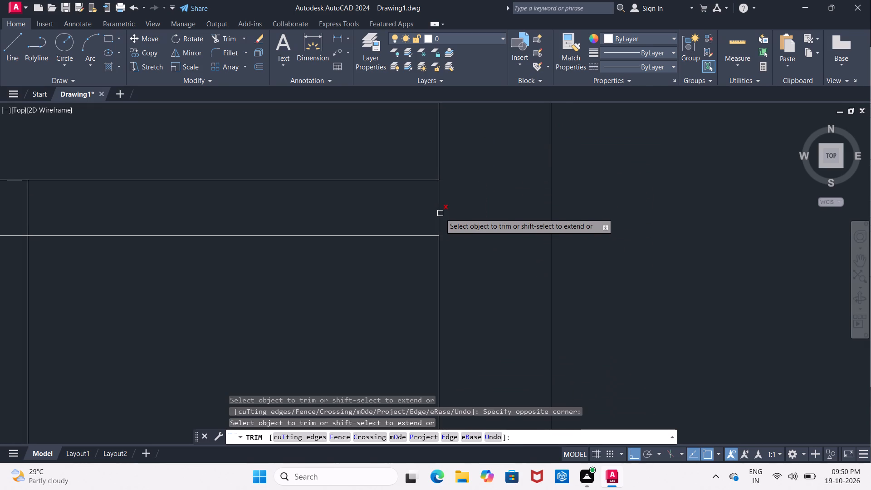
{"action": "left_click", "coordinate": [440, 213]}
Trim both central wall lines between the left side's middle and lower horizontal partitions to open the passage.
{"action": "scroll", "coordinate": [440, 213], "scroll_direction": "down", "scroll_amount": 6}
{"action": "middle_click_drag", "start_coordinate": [523, 141], "coordinate": [518, 191]}
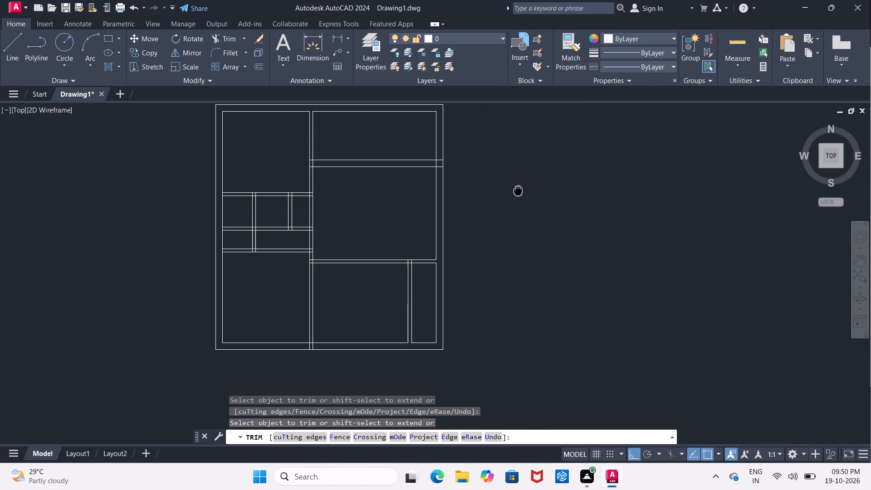
{"action": "middle_click_drag", "start_coordinate": [518, 191], "coordinate": [518, 194]}
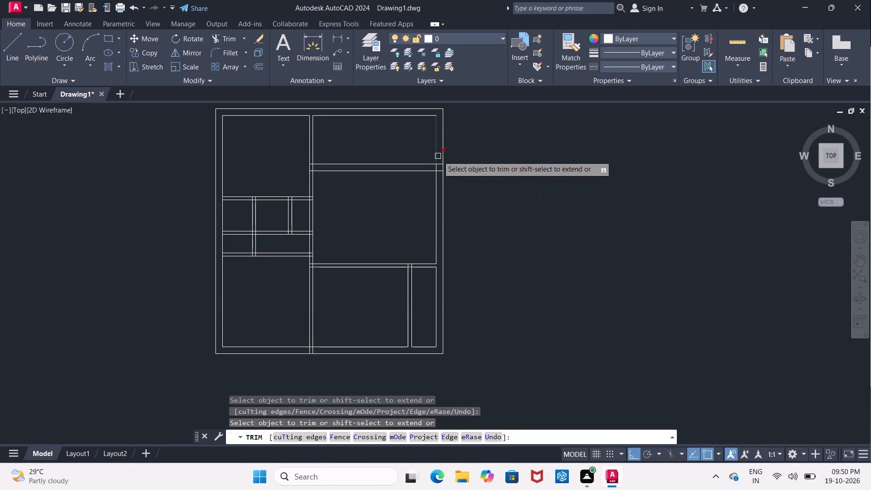
{"action": "middle_click_drag", "start_coordinate": [459, 165], "coordinate": [565, 163]}
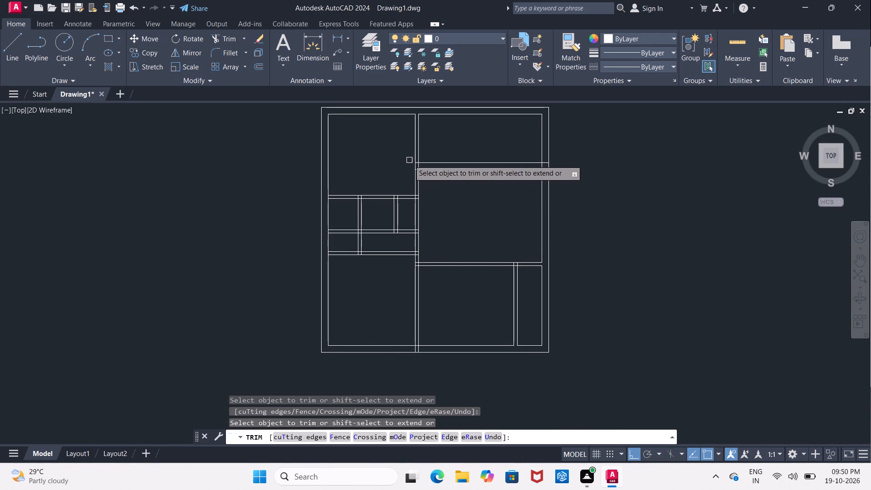
{"action": "middle_click_drag", "start_coordinate": [453, 212], "coordinate": [455, 212]}
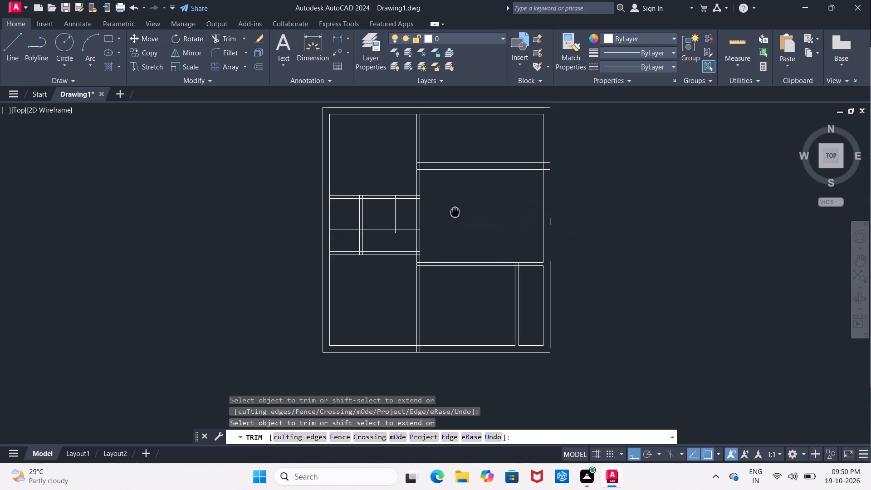
{"action": "middle_click_drag", "start_coordinate": [455, 212], "coordinate": [489, 204]}
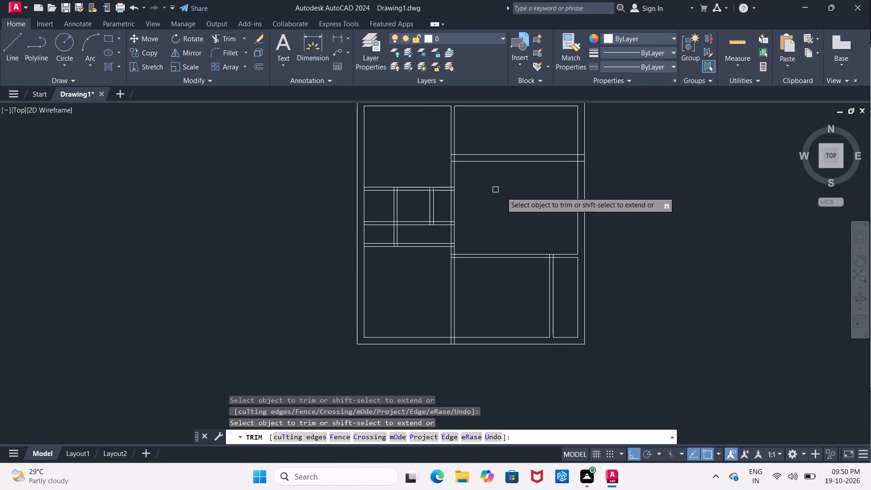
{"action": "scroll", "coordinate": [399, 236], "scroll_direction": "up", "scroll_amount": 2}
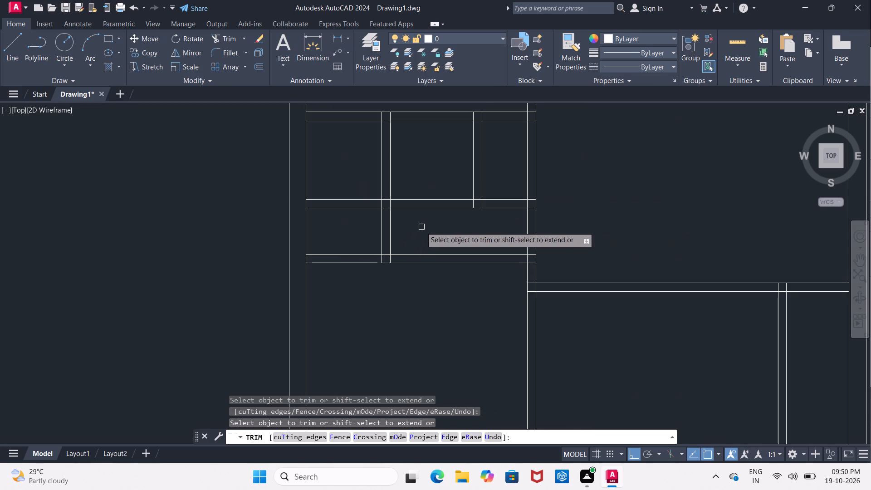
{"action": "left_click", "coordinate": [419, 227]}
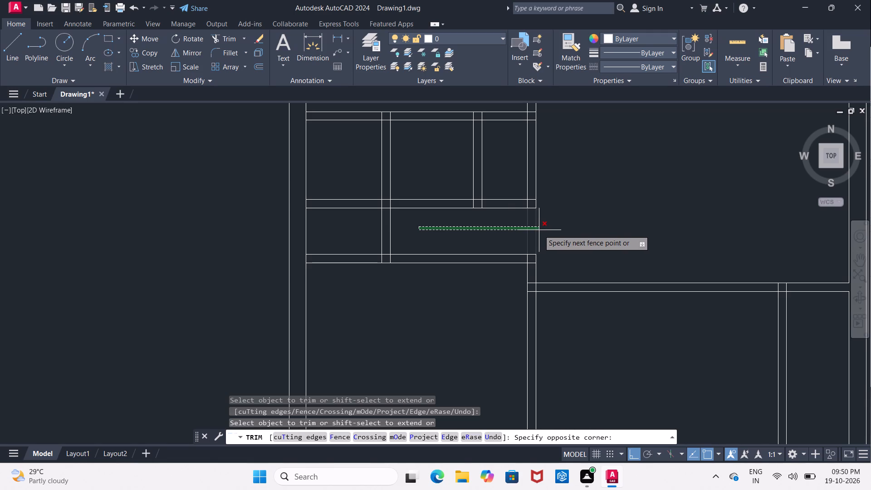
{"action": "left_click", "coordinate": [539, 230]}
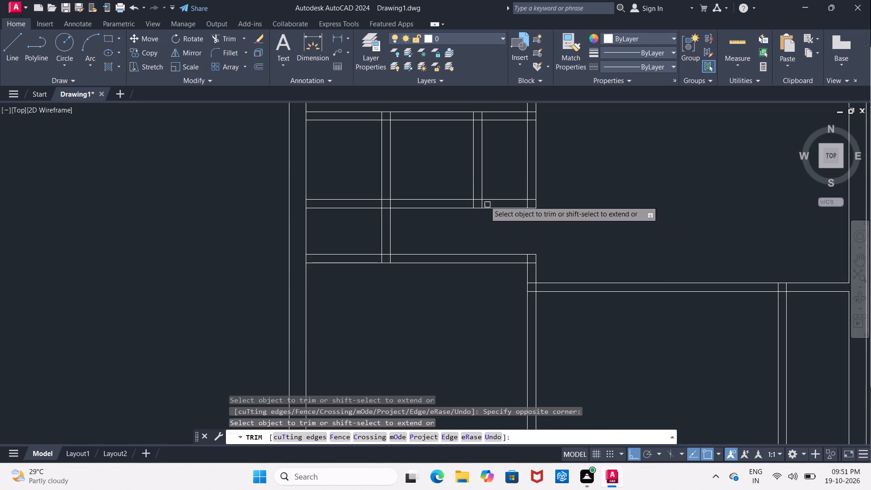
Trim the left side's middle horizontal partition from its right vertical partition to the central wall, and from the outer wall to its left vertical partition.
{"action": "left_click_drag", "start_coordinate": [499, 181], "coordinate": [500, 182]}
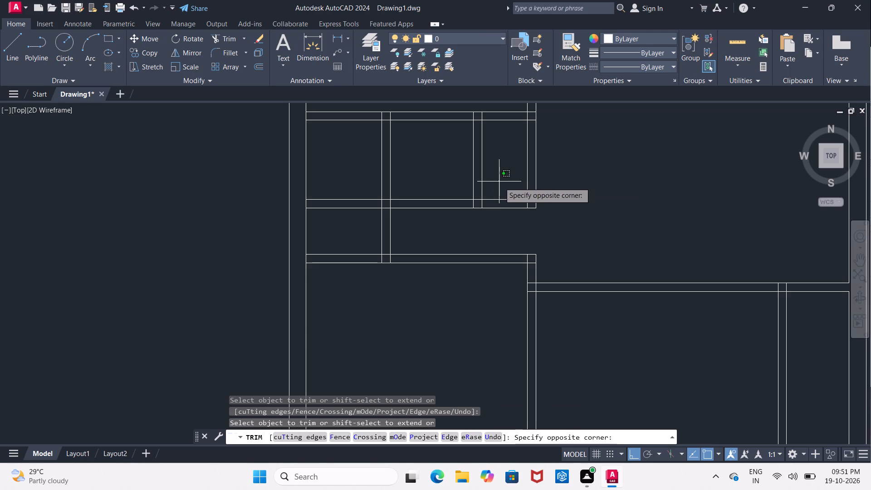
{"action": "left_click_drag", "start_coordinate": [500, 182], "coordinate": [510, 220]}
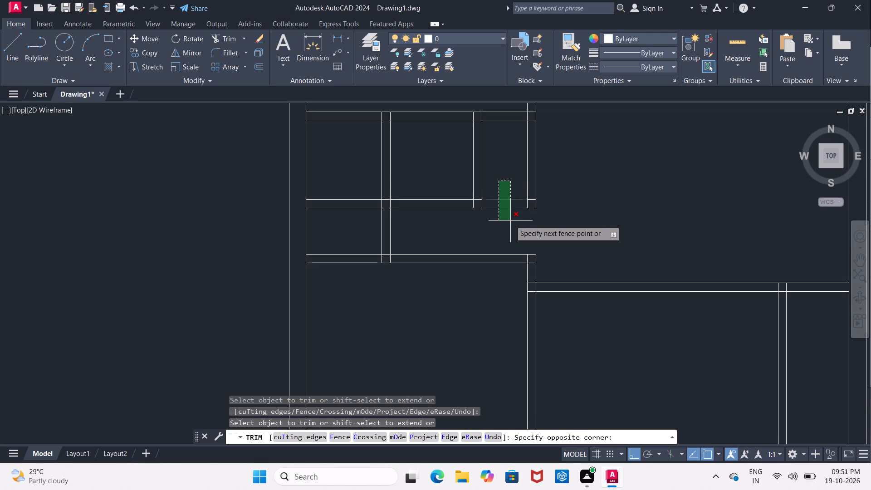
{"action": "left_click_drag", "start_coordinate": [333, 181], "coordinate": [344, 220]}
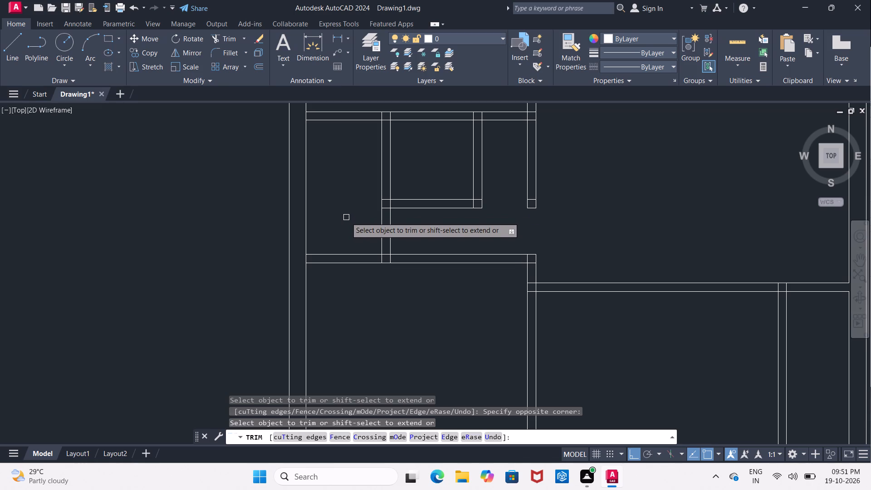
Trim the left outer wall's inner line between the lines of the lower and upper horizontal partitions, opening both junctions.
{"action": "scroll", "coordinate": [369, 314], "scroll_direction": "down", "scroll_amount": 2}
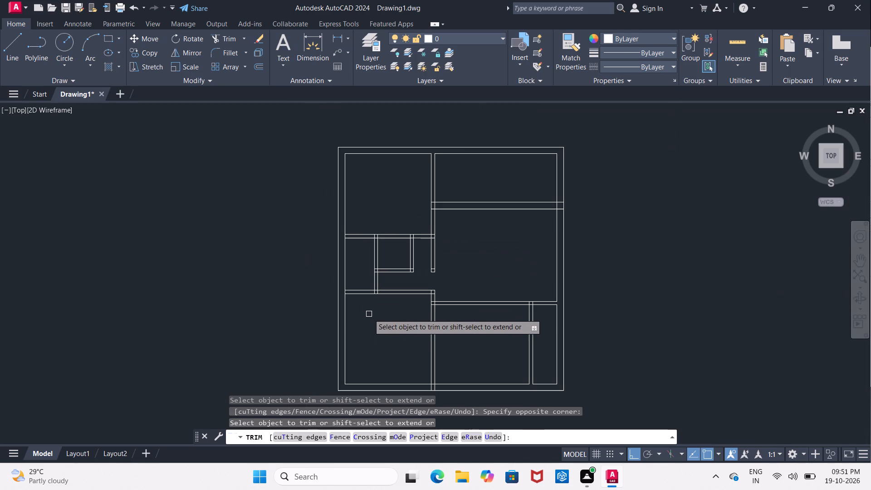
{"action": "scroll", "coordinate": [349, 291], "scroll_direction": "up", "scroll_amount": 6}
{"action": "left_click", "coordinate": [239, 311]}
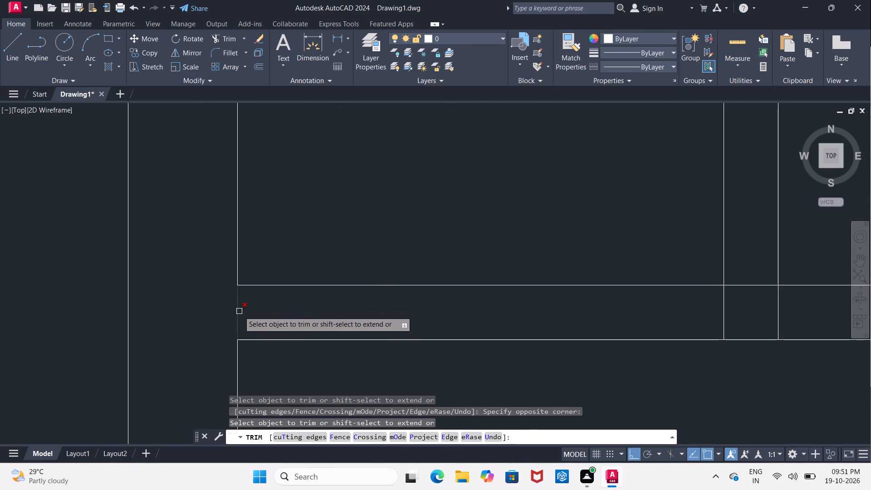
{"action": "scroll", "coordinate": [239, 311], "scroll_direction": "down", "scroll_amount": 5}
{"action": "scroll", "coordinate": [242, 222], "scroll_direction": "up", "scroll_amount": 2}
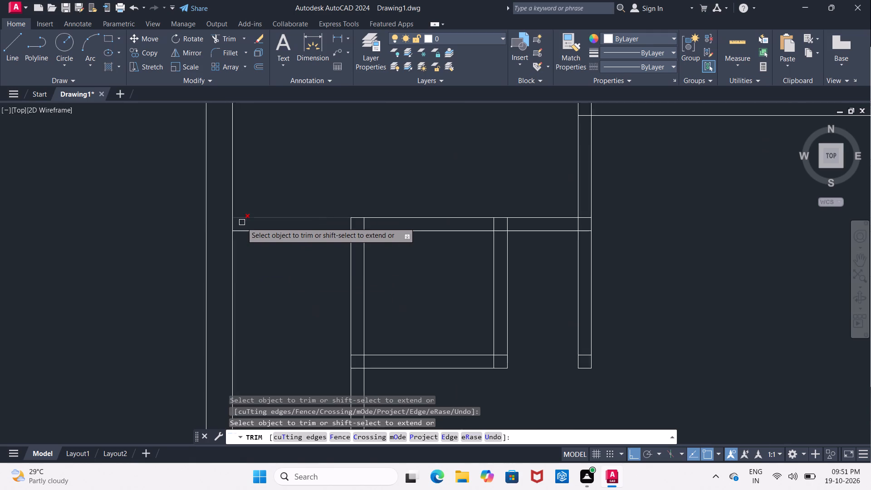
{"action": "scroll", "coordinate": [242, 222], "scroll_direction": "up", "scroll_amount": 5}
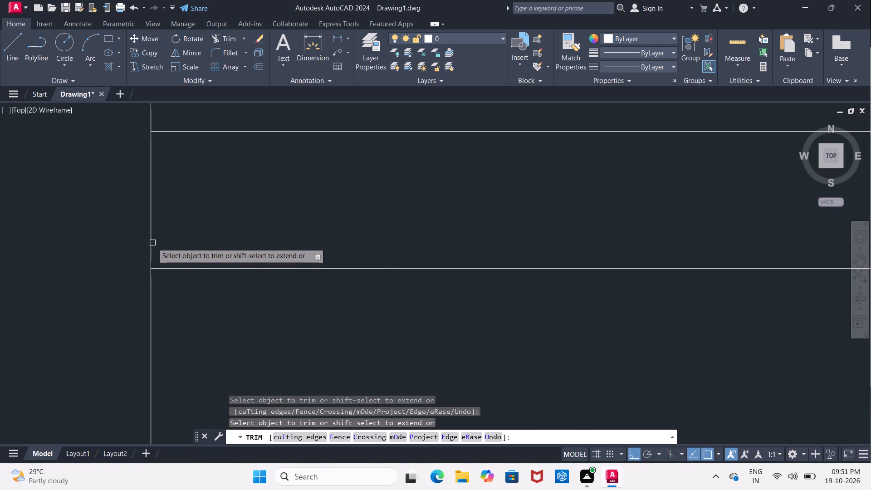
{"action": "left_click", "coordinate": [152, 245]}
{"action": "scroll", "coordinate": [152, 247], "scroll_direction": "down", "scroll_amount": 9}
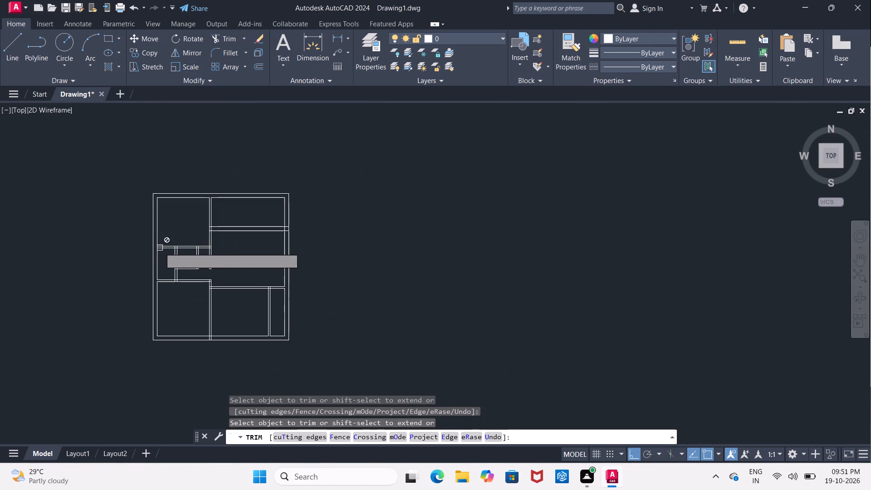
{"action": "scroll", "coordinate": [208, 347], "scroll_direction": "up", "scroll_amount": 1}
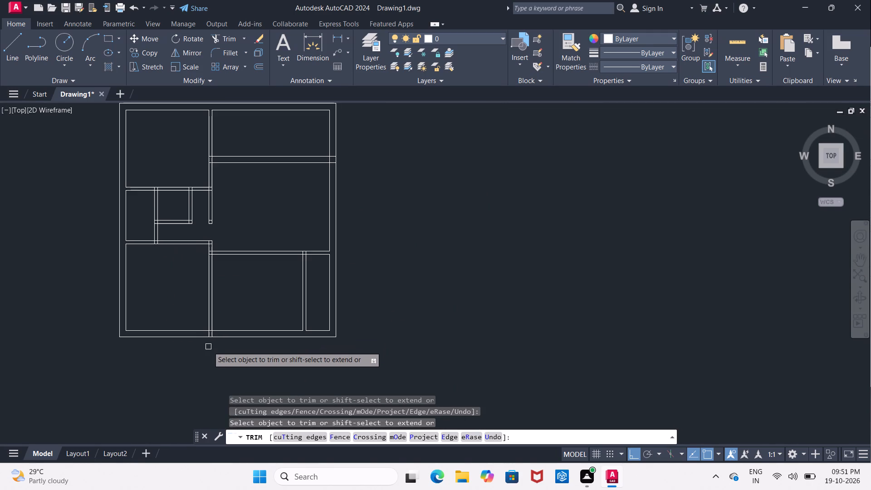
{"action": "scroll", "coordinate": [219, 340], "scroll_direction": "down", "scroll_amount": 2}
{"action": "scroll", "coordinate": [235, 334], "scroll_direction": "up", "scroll_amount": 2}
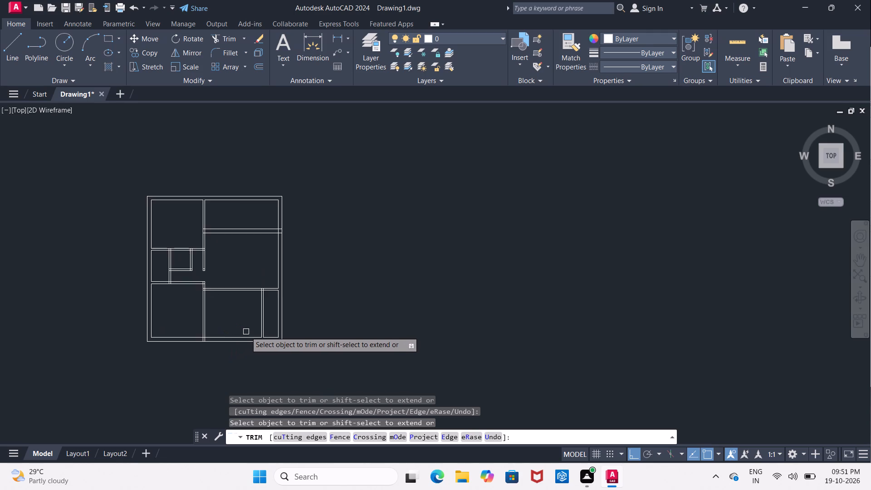
{"action": "key", "text": "Escape"}
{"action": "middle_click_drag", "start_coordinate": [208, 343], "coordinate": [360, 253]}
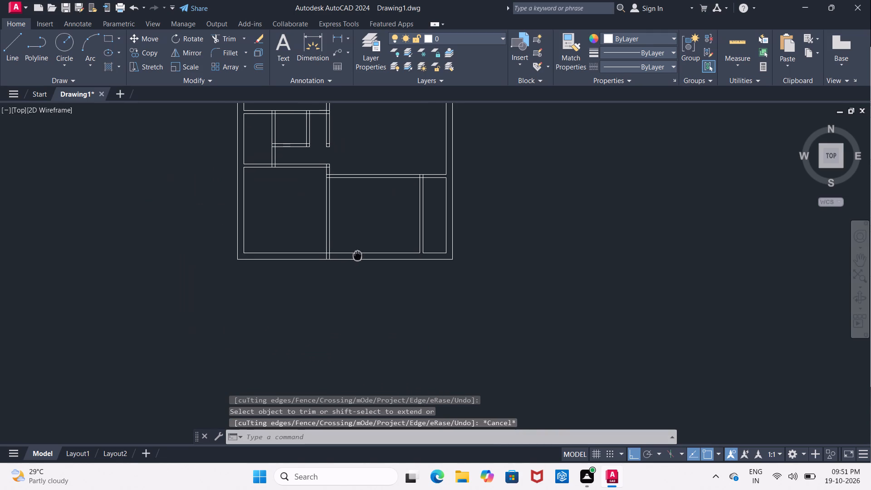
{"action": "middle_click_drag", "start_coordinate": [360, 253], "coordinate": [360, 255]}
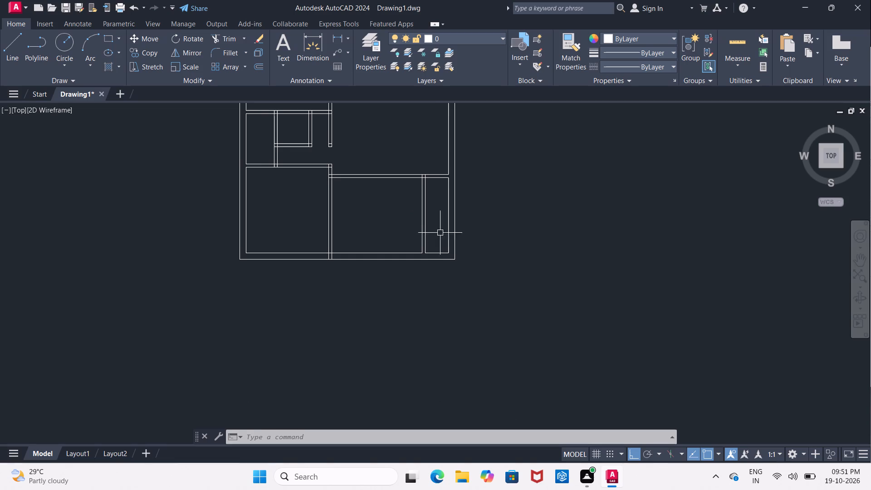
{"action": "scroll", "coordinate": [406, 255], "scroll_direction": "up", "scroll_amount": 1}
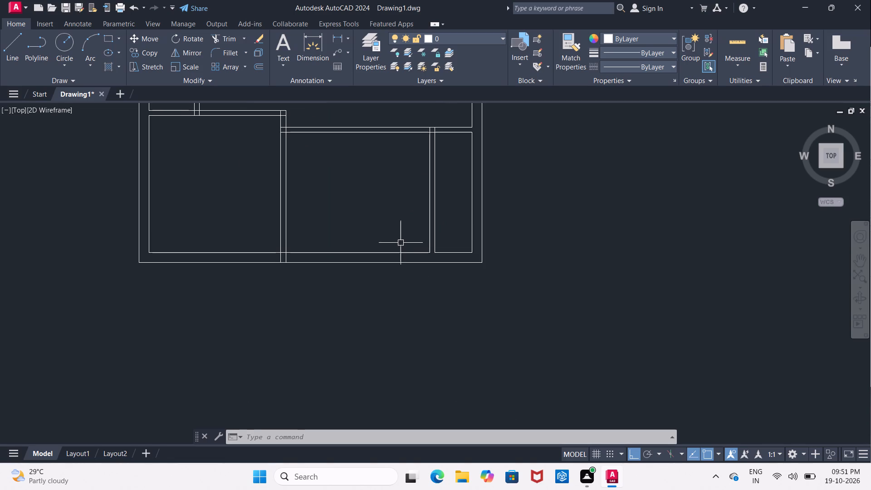
Extend both vertical partition lines of the lower right bay to the bottom outer wall line, and the inner wall line across the partition.
{"action": "scroll", "coordinate": [402, 246], "scroll_direction": "up", "scroll_amount": 1}
{"action": "key", "text": "Escape"}
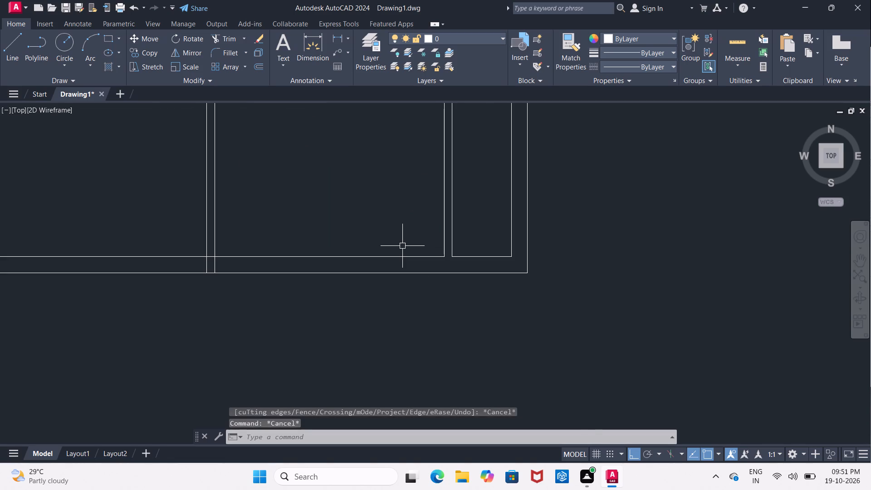
{"action": "key", "text": "e"}
{"action": "key", "text": "x"}
{"action": "key", "text": "space"}
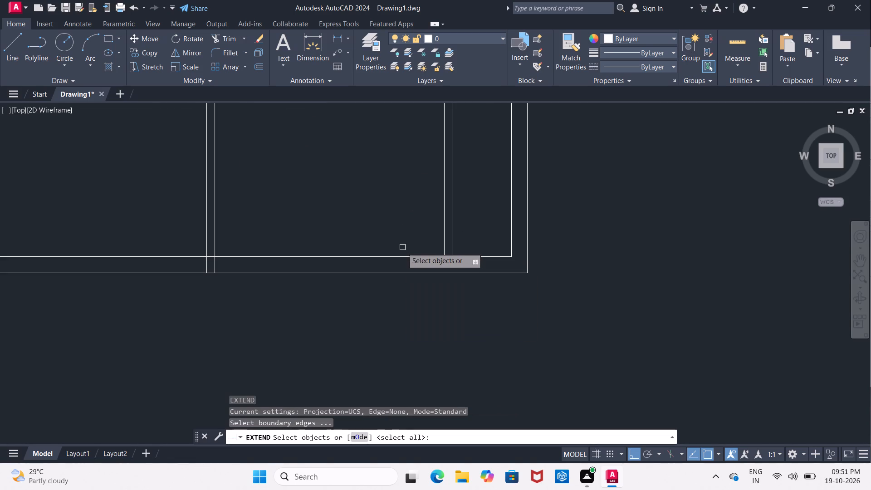
{"action": "left_click", "coordinate": [444, 242]}
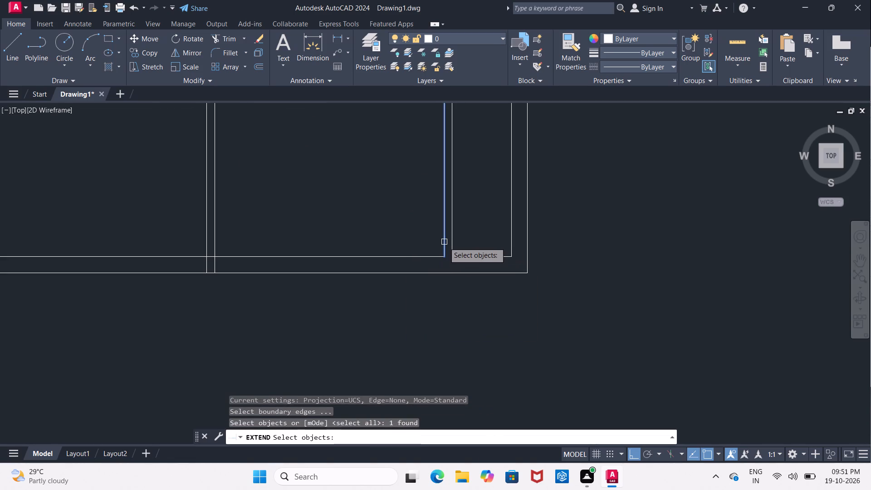
{"action": "left_click", "coordinate": [444, 245]}
{"action": "key", "text": "space"}
{"action": "key", "text": "space"}
{"action": "key", "text": "space"}
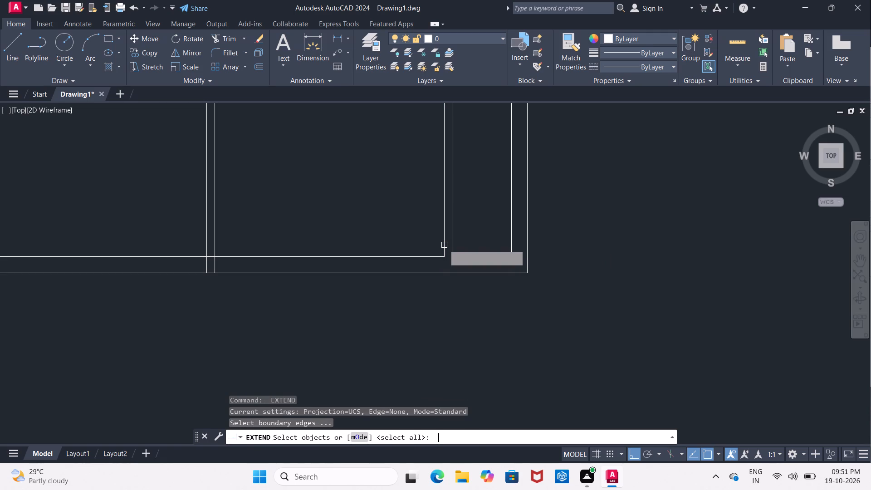
{"action": "key", "text": "space"}
{"action": "left_click", "coordinate": [445, 243]}
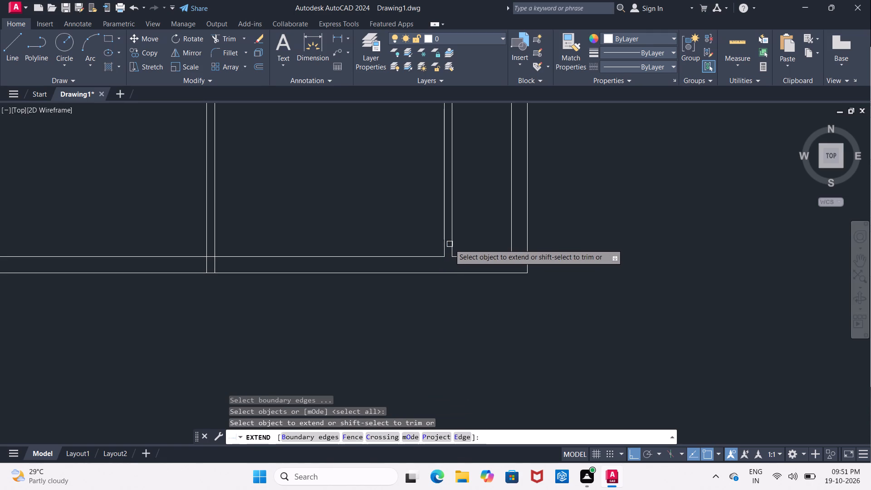
{"action": "left_click", "coordinate": [450, 244]}
{"action": "left_click", "coordinate": [445, 249]}
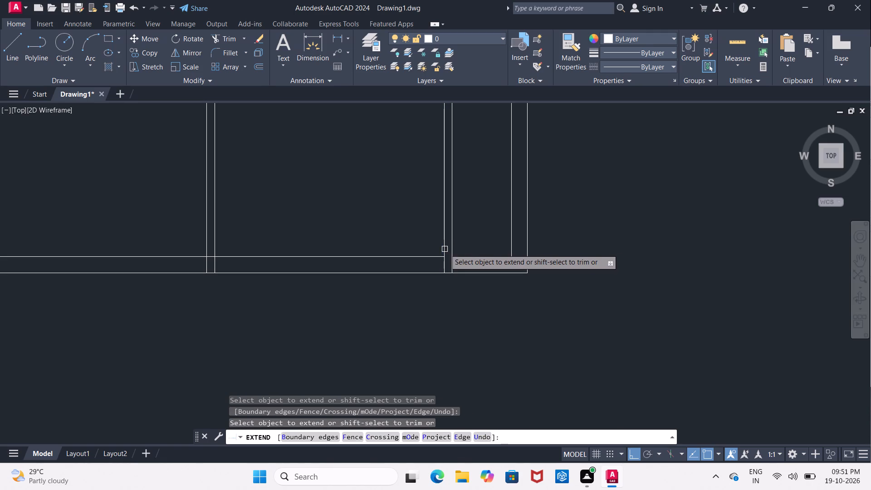
{"action": "left_click", "coordinate": [466, 255]}
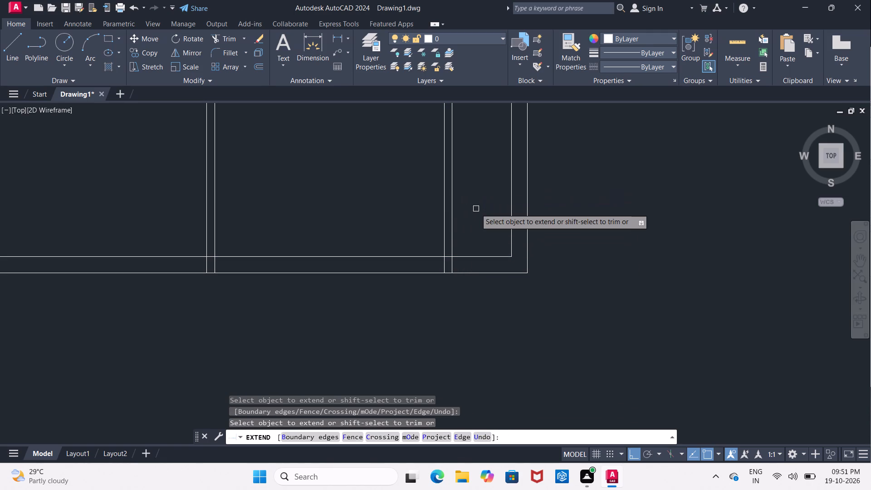
{"action": "key", "text": "Escape"}
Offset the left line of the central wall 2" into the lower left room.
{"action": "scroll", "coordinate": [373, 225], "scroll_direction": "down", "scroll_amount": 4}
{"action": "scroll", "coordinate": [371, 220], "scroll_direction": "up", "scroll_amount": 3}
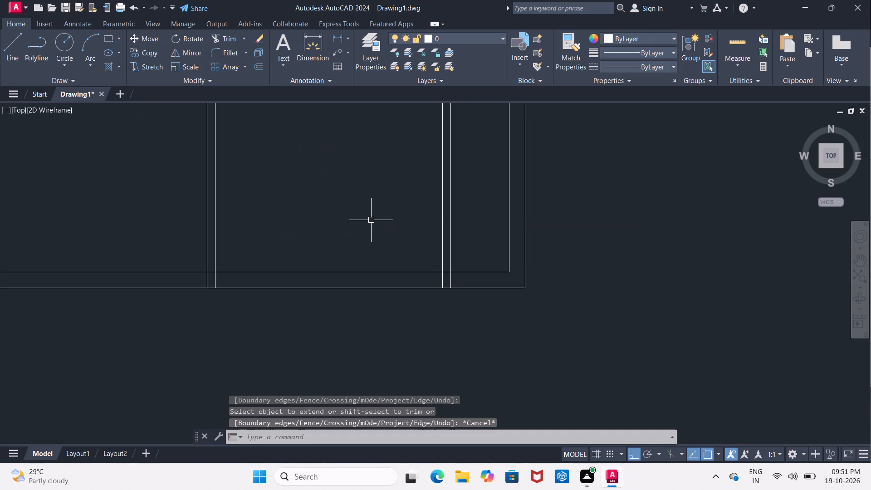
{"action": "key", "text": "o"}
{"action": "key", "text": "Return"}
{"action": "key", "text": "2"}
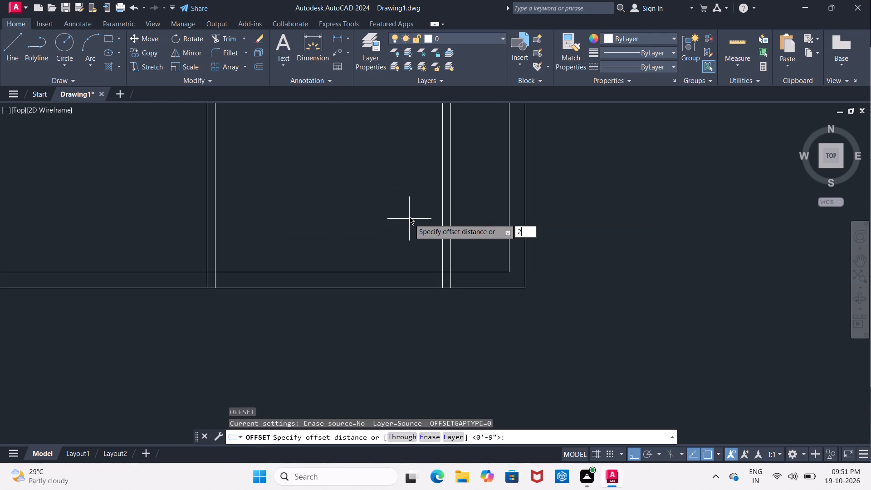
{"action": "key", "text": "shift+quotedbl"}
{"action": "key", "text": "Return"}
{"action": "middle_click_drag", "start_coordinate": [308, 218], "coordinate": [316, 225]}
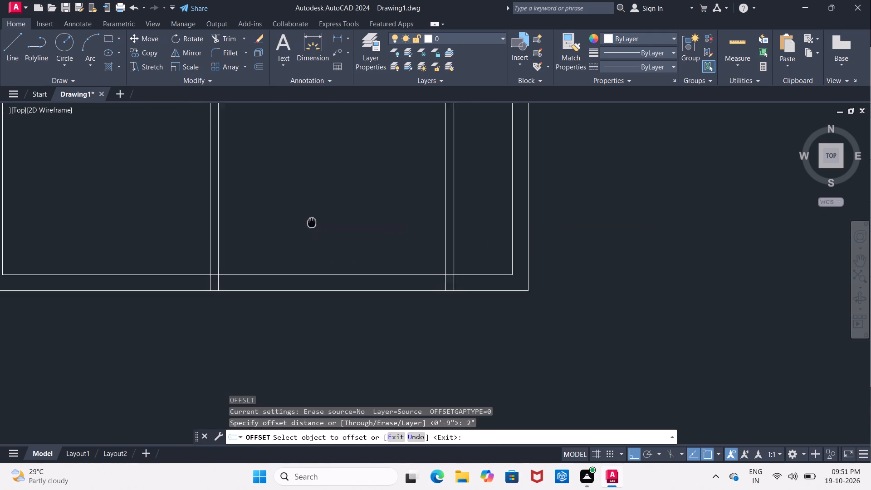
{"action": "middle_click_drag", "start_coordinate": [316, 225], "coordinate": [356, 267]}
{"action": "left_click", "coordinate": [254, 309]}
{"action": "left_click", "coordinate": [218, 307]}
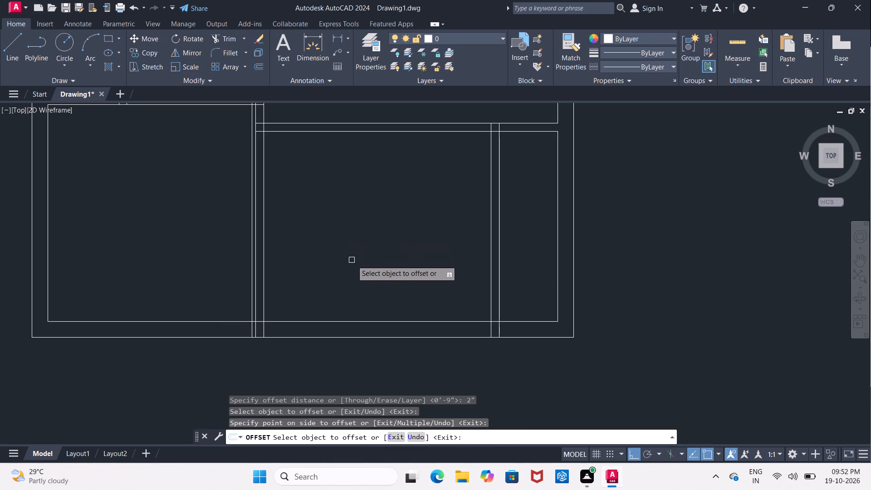
Offset the lower line of the right bay's lower horizontal partition 2" downward into the room below.
{"action": "middle_click_drag", "start_coordinate": [339, 181], "coordinate": [348, 284]}
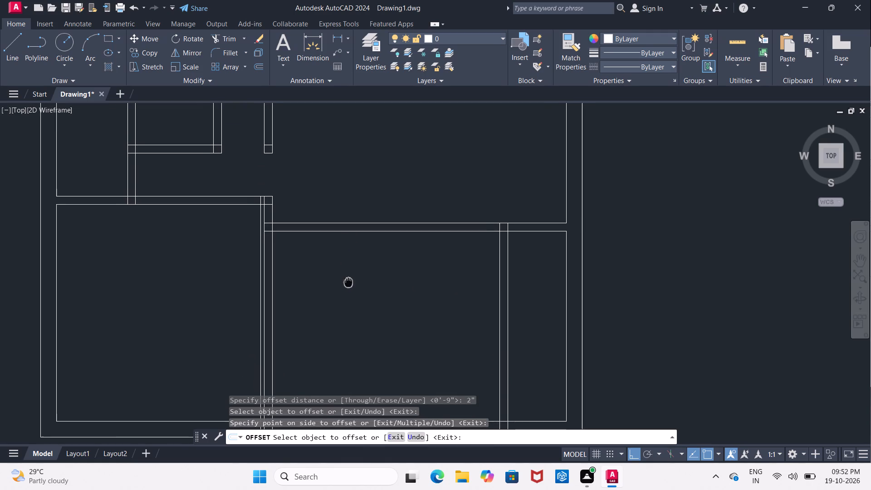
{"action": "middle_click_drag", "start_coordinate": [348, 284], "coordinate": [348, 286]}
{"action": "scroll", "coordinate": [299, 239], "scroll_direction": "up", "scroll_amount": 1}
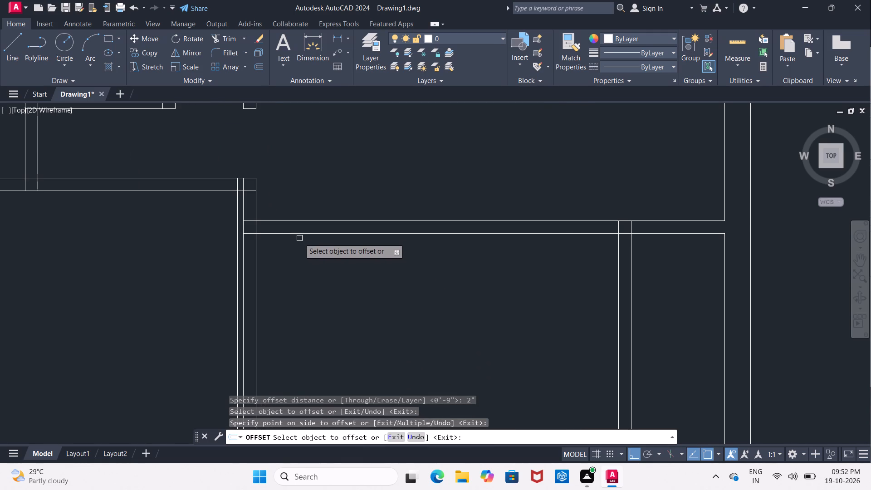
{"action": "left_click", "coordinate": [299, 236]}
{"action": "left_click", "coordinate": [308, 260]}
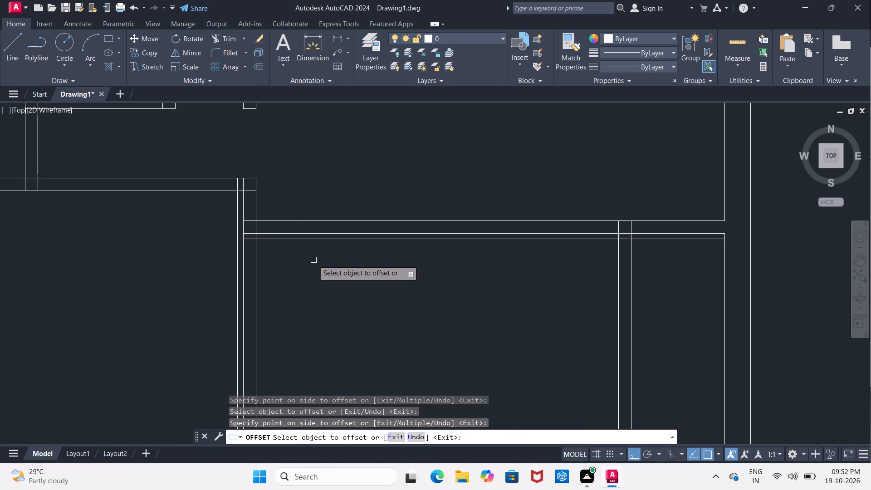
{"action": "scroll", "coordinate": [310, 274], "scroll_direction": "down", "scroll_amount": 4}
{"action": "middle_click_drag", "start_coordinate": [319, 248], "coordinate": [332, 207]}
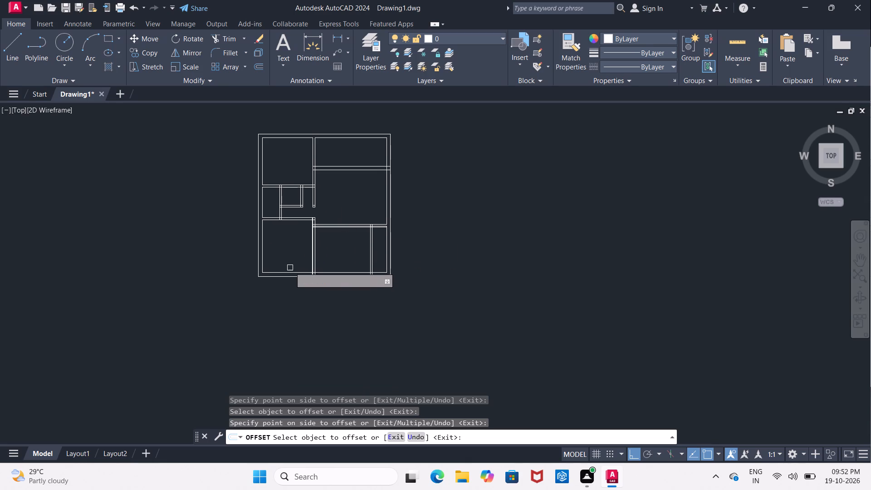
{"action": "scroll", "coordinate": [307, 275], "scroll_direction": "up", "scroll_amount": 5}
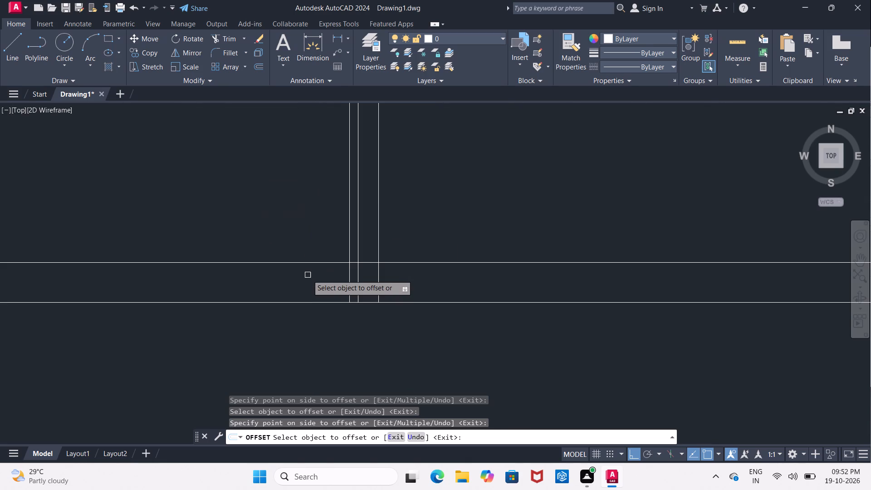
{"action": "key", "text": "Return"}
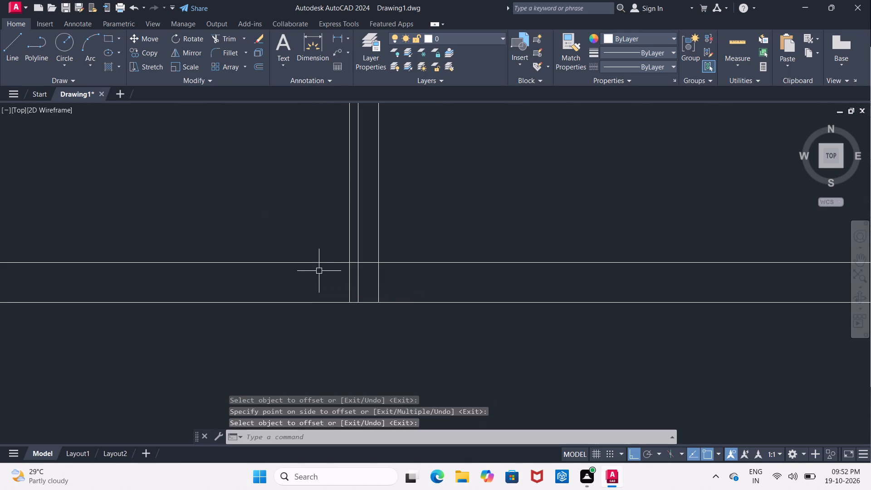
{"action": "key", "text": "Return"}
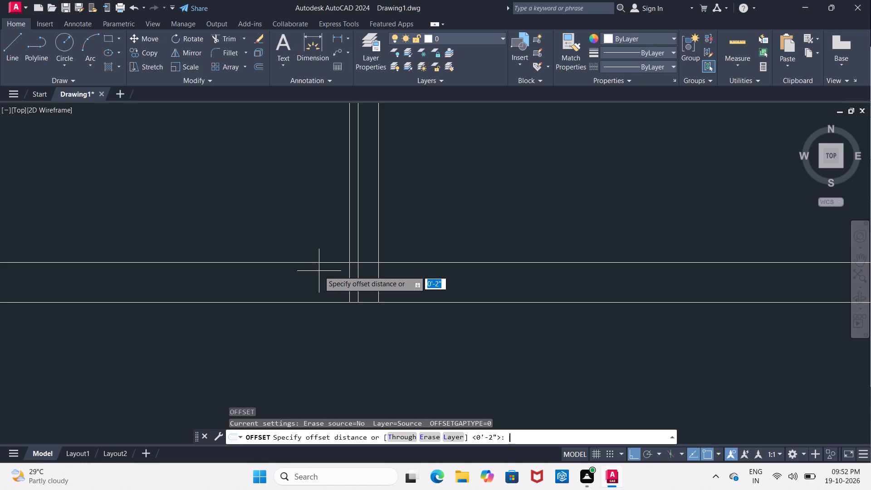
{"action": "key", "text": "Escape"}
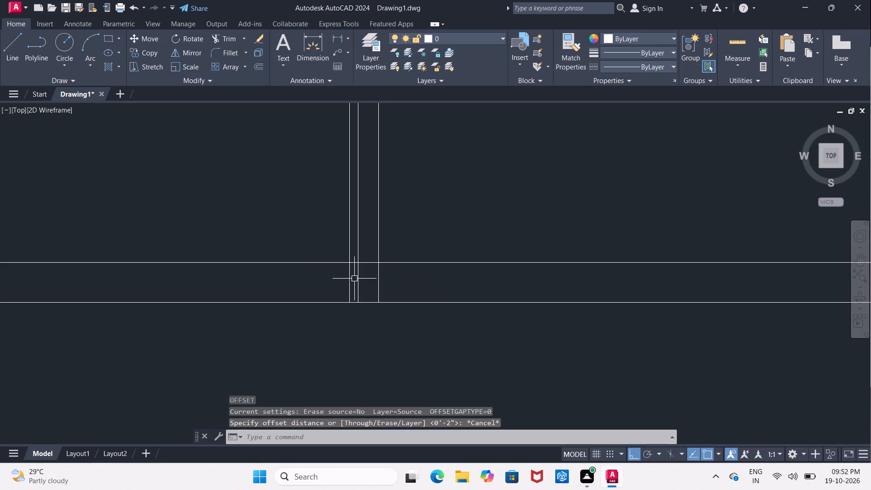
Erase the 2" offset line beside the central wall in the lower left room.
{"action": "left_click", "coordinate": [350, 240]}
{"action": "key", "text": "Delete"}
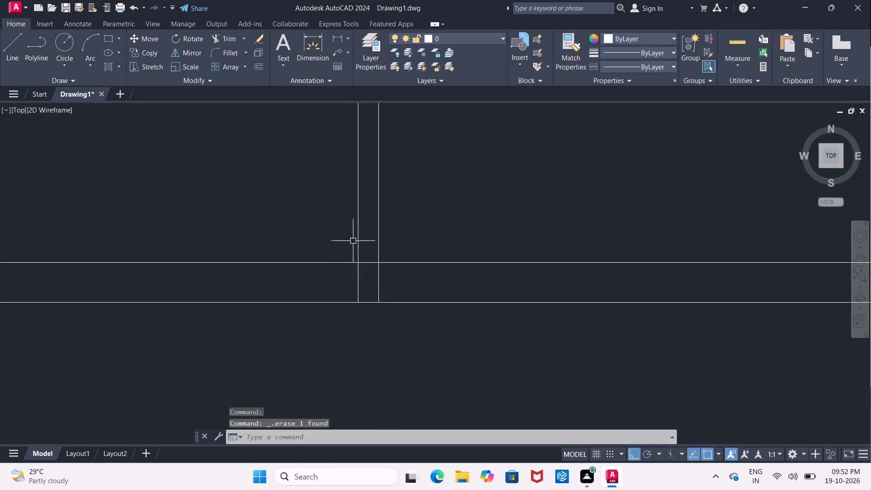
Offset the bottom wall's inner line 2" upward into the rooms.
{"action": "key", "text": "o"}
{"action": "key", "text": "Return"}
{"action": "type", "text": "2\""}
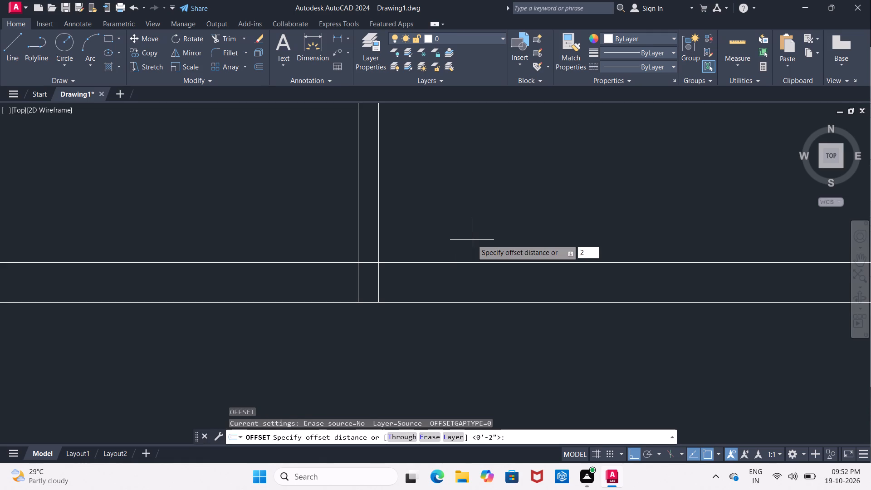
{"action": "key", "text": "Return"}
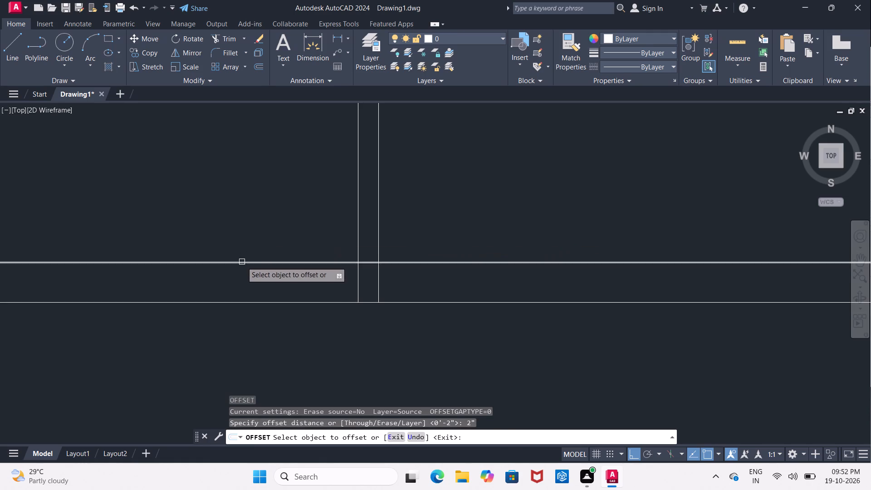
{"action": "left_click", "coordinate": [242, 262]}
{"action": "left_click", "coordinate": [248, 245]}
{"action": "middle_click_drag", "start_coordinate": [296, 230], "coordinate": [291, 265]}
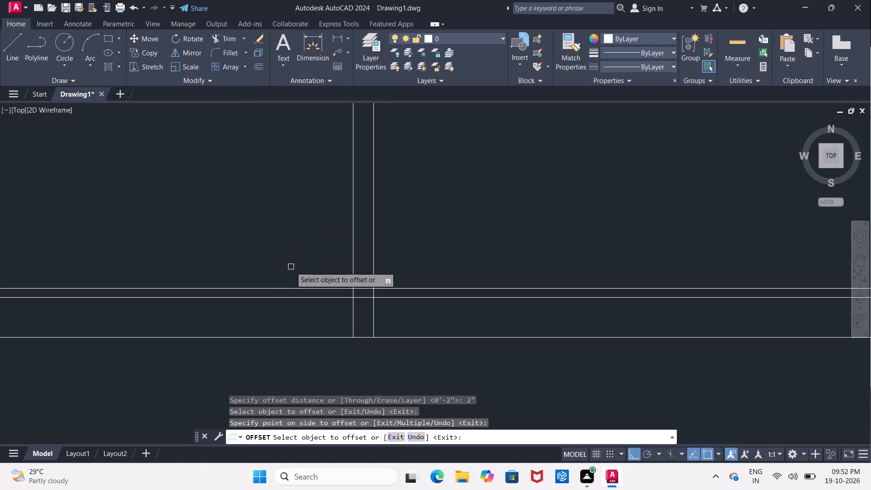
{"action": "key", "text": "Escape"}
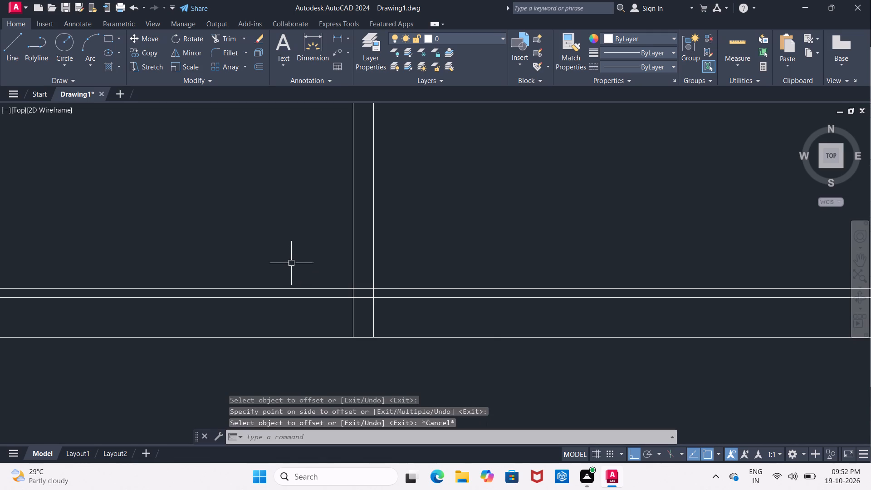
Offset the bottom outer wall line 3'6" upward and the central wall's right line 3'6" toward the lower left room.
{"action": "key", "text": "o"}
{"action": "key", "text": "Return"}
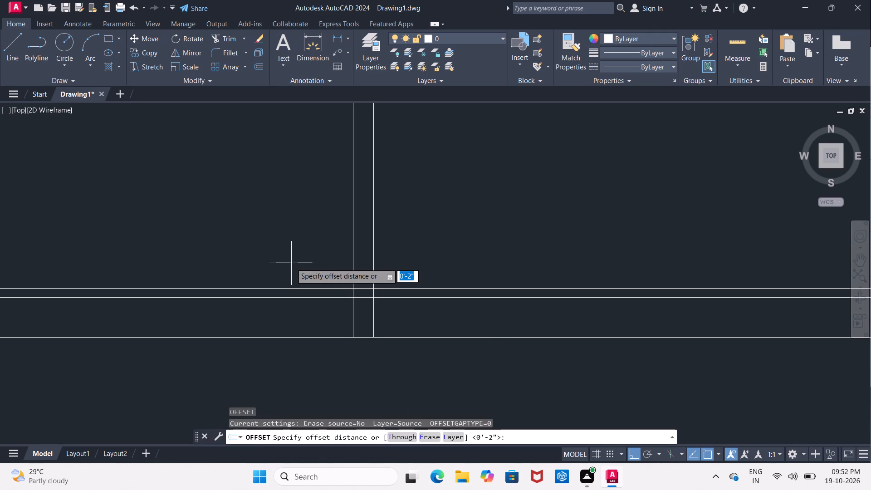
{"action": "type", "text": "3'6"}
{"action": "key", "text": "shift+quotedbl"}
{"action": "key", "text": "Return"}
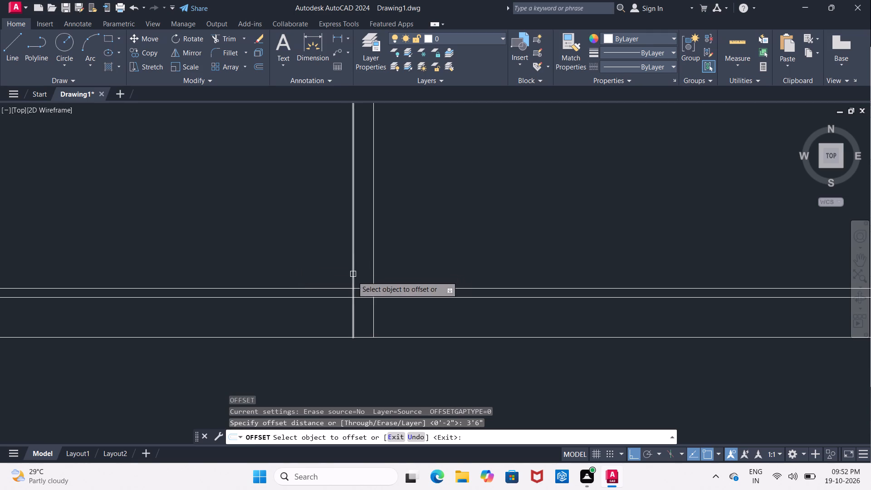
{"action": "left_click", "coordinate": [319, 339]}
{"action": "left_click", "coordinate": [312, 233]}
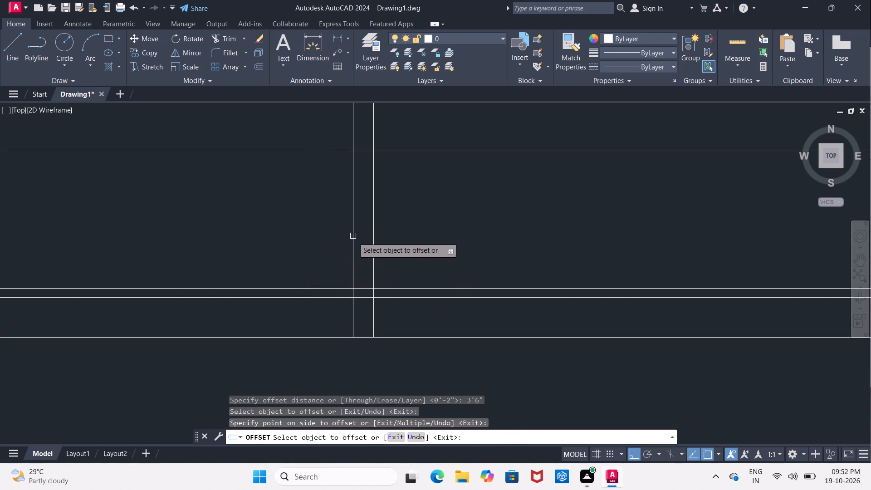
{"action": "left_click", "coordinate": [371, 266]}
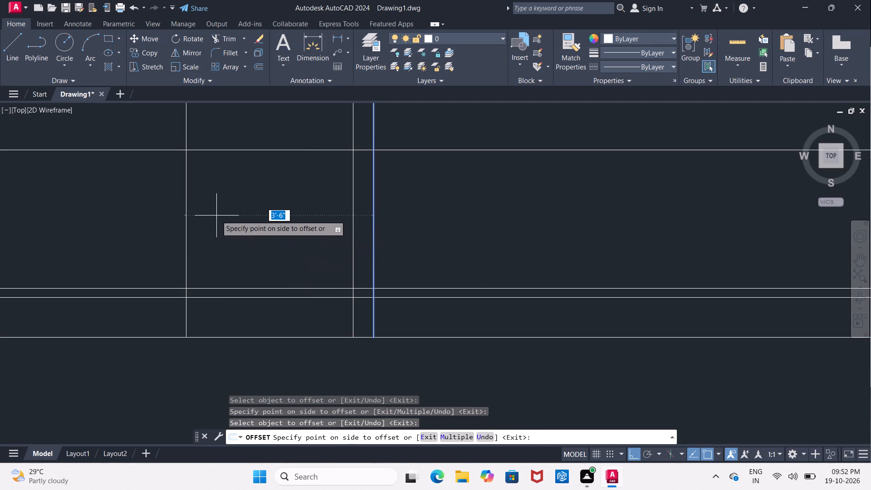
{"action": "left_click", "coordinate": [216, 216]}
{"action": "key", "text": "Escape"}
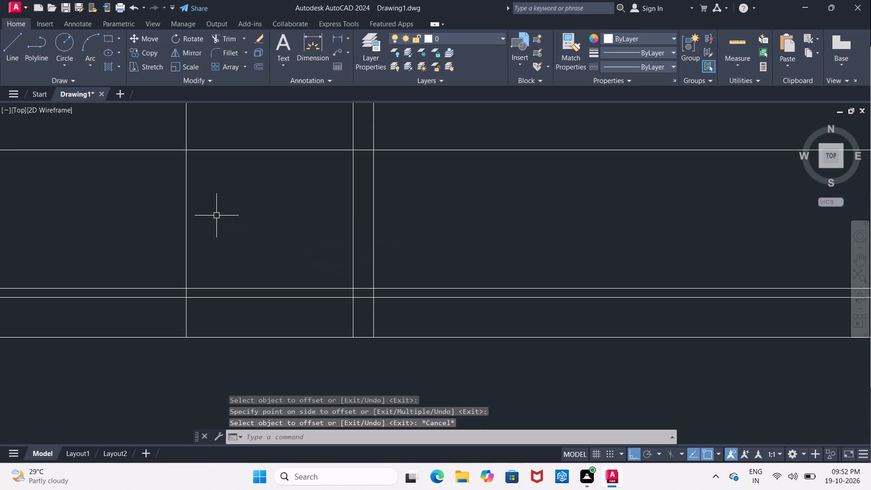
Trim both central wall lines and the 3'6" vertical offset line between the bottom wall's 2" and 3'6" horizontal offset lines.
{"action": "type", "text": "tr"}
{"action": "key", "text": "space"}
{"action": "key", "text": "space"}
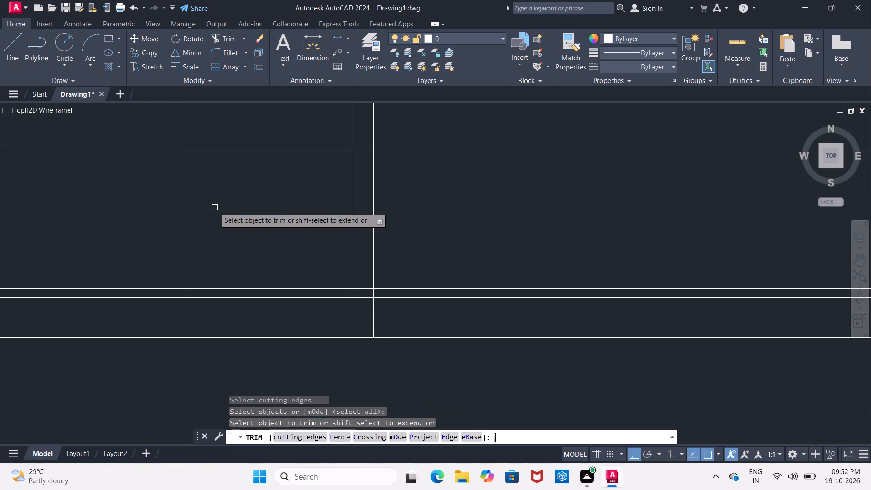
{"action": "left_click_drag", "start_coordinate": [162, 206], "coordinate": [166, 206]}
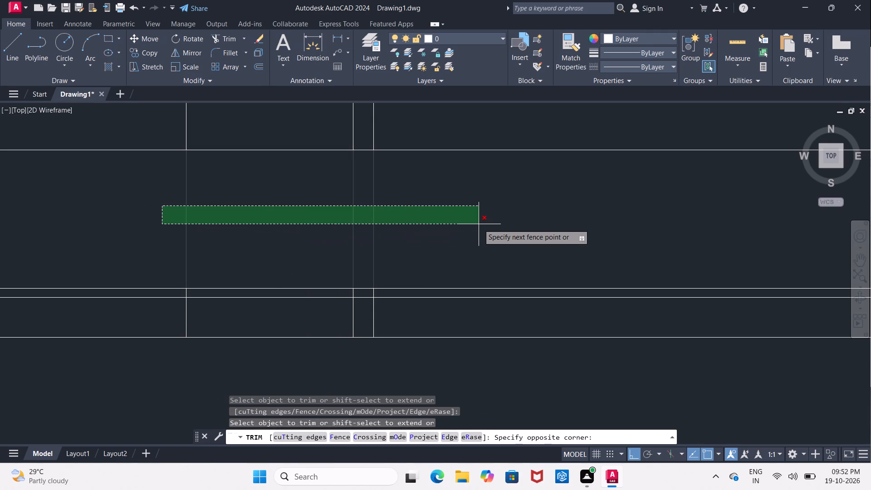
{"action": "left_click", "coordinate": [479, 224]}
Trim the 2" offset line beyond the 3'6" vertical offset and the short vertical stub between it and the bottom wall.
{"action": "left_click", "coordinate": [180, 289]}
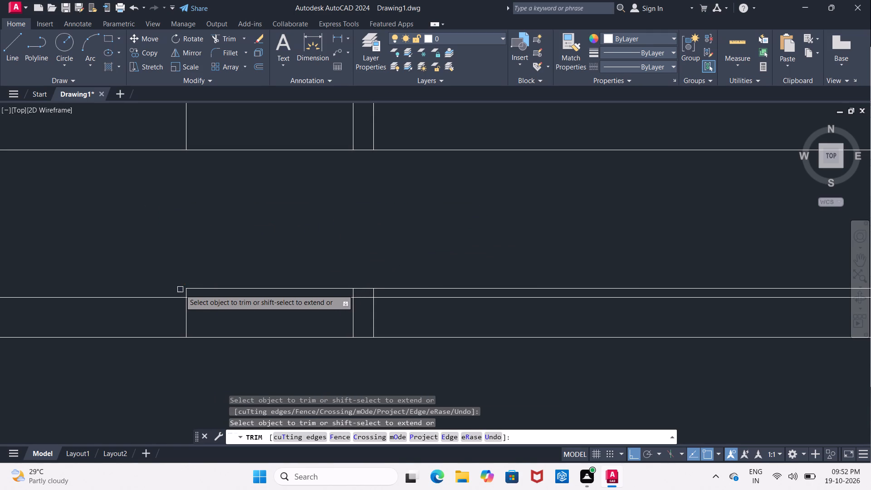
{"action": "scroll", "coordinate": [186, 300], "scroll_direction": "up", "scroll_amount": 3}
{"action": "left_click", "coordinate": [182, 282]}
{"action": "left_click", "coordinate": [191, 281]}
{"action": "scroll", "coordinate": [191, 281], "scroll_direction": "down", "scroll_amount": 3}
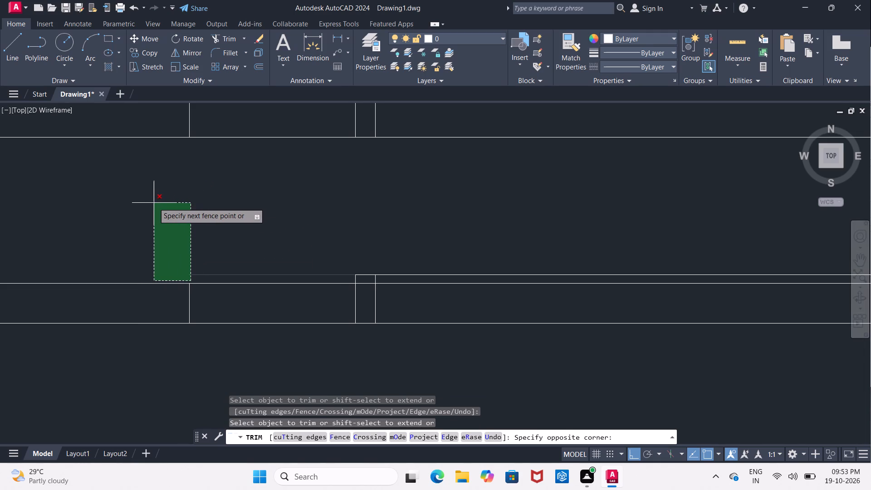
{"action": "key", "text": "Escape"}
Trim the 3'6" horizontal offset line between the 3'6" vertical offset line and the central wall.
{"action": "type", "text": "tr"}
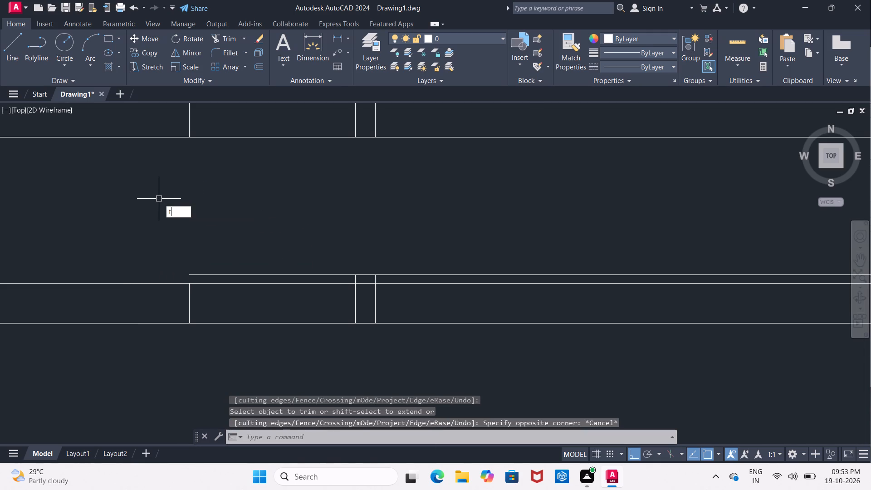
{"action": "key", "text": "space"}
{"action": "key", "text": "space"}
{"action": "middle_click_drag", "start_coordinate": [168, 183], "coordinate": [186, 293]}
{"action": "scroll", "coordinate": [168, 199], "scroll_direction": "down", "scroll_amount": 1}
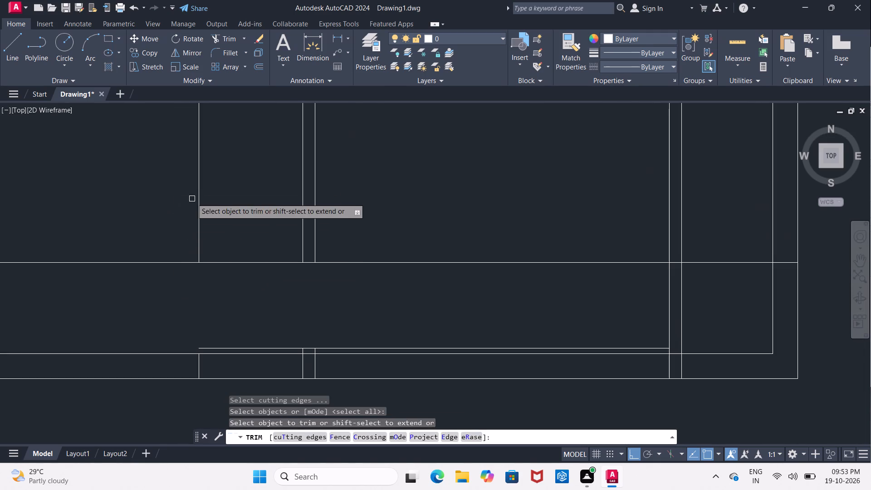
{"action": "left_click", "coordinate": [130, 220]}
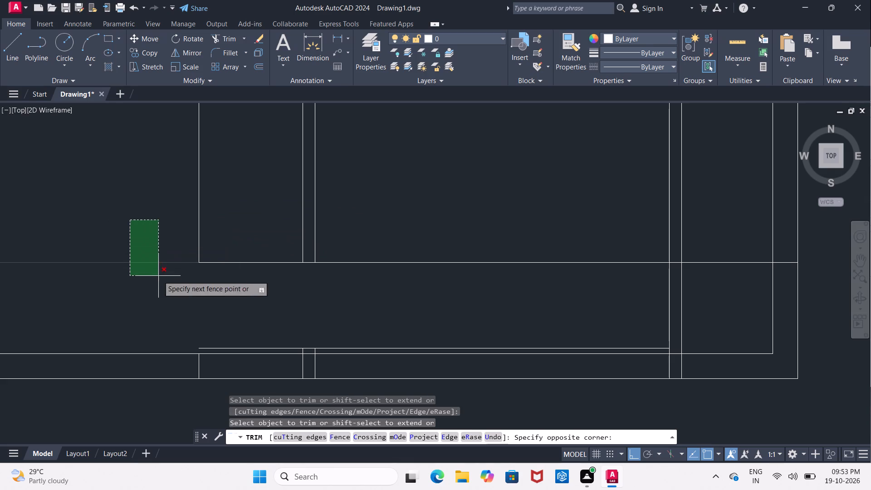
{"action": "left_click", "coordinate": [225, 282]}
{"action": "left_click", "coordinate": [191, 265]}
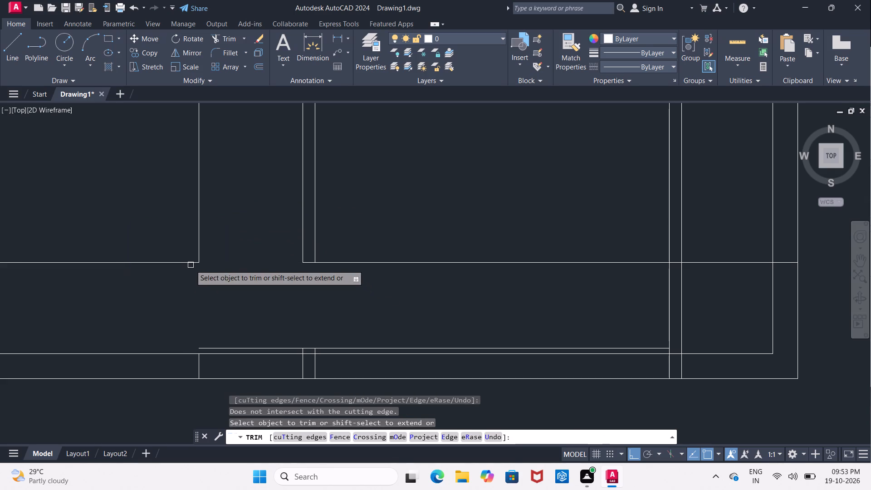
{"action": "key", "text": "Escape"}
Erase the leftover 3'6" horizontal and vertical offset lines in the lower left room.
{"action": "left_click", "coordinate": [190, 265]}
{"action": "left_click_drag", "start_coordinate": [209, 256], "coordinate": [210, 256]}
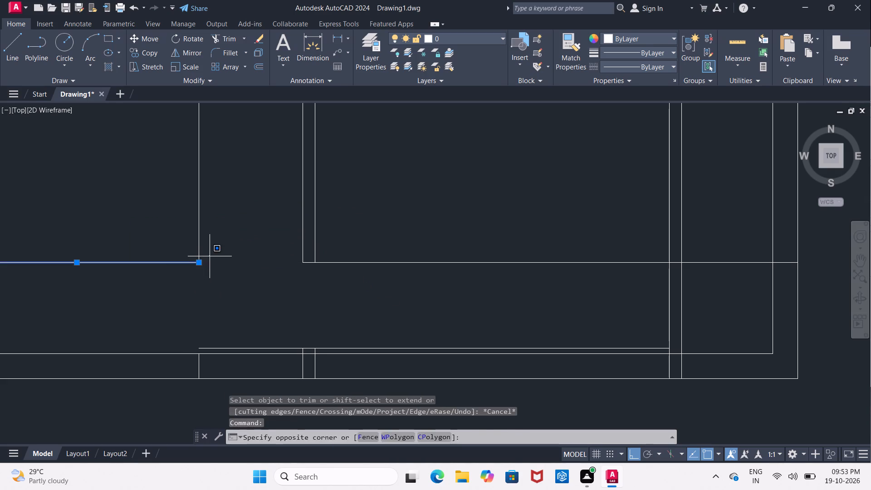
{"action": "left_click_drag", "start_coordinate": [210, 256], "coordinate": [211, 244]}
{"action": "key", "text": "Delete"}
{"action": "left_click", "coordinate": [196, 235]}
{"action": "left_click", "coordinate": [201, 236]}
{"action": "left_click", "coordinate": [201, 240]}
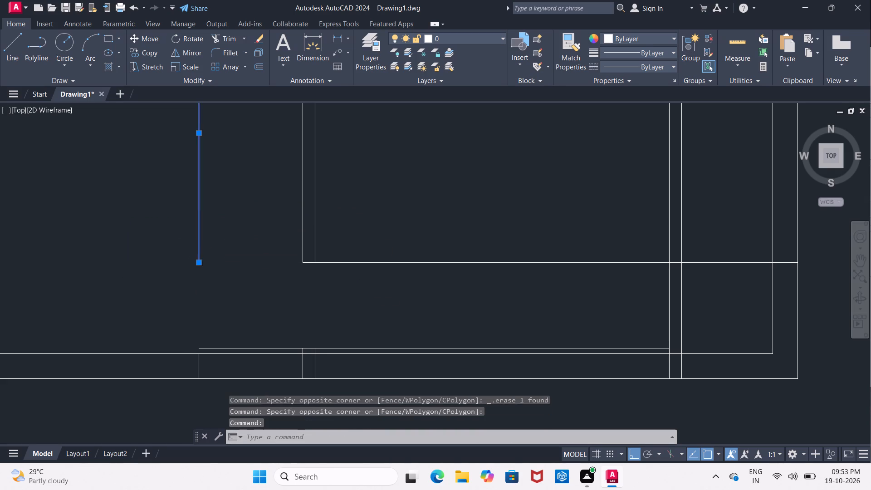
{"action": "key", "text": "Delete"}
{"action": "double_click", "coordinate": [201, 245]}
{"action": "left_click_drag", "start_coordinate": [203, 248], "coordinate": [207, 249]}
{"action": "left_click_drag", "start_coordinate": [207, 249], "coordinate": [216, 252]}
{"action": "left_click", "coordinate": [256, 289]}
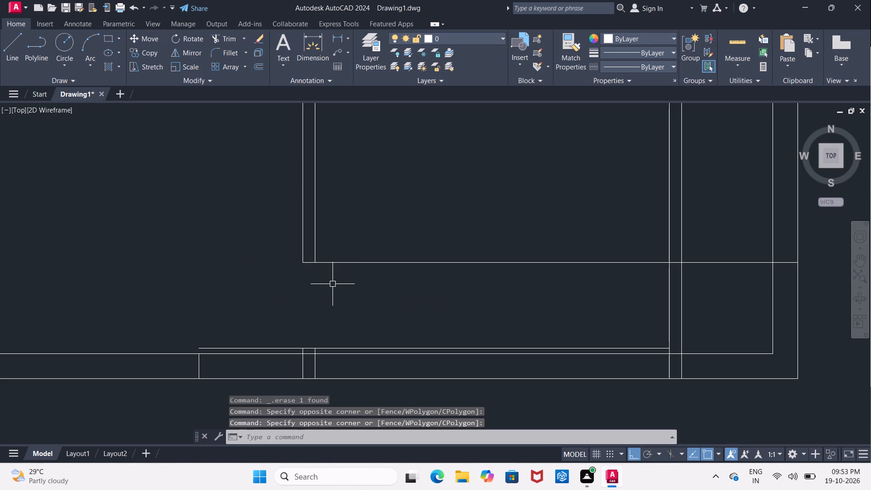
Trim the 3'6" and 2" horizontal offset lines from the central wall across the lower right room, including the 3'6" piece inside the next wall.
{"action": "key", "text": "t"}
{"action": "type", "text": "r"}
{"action": "key", "text": "space"}
{"action": "key", "text": "space"}
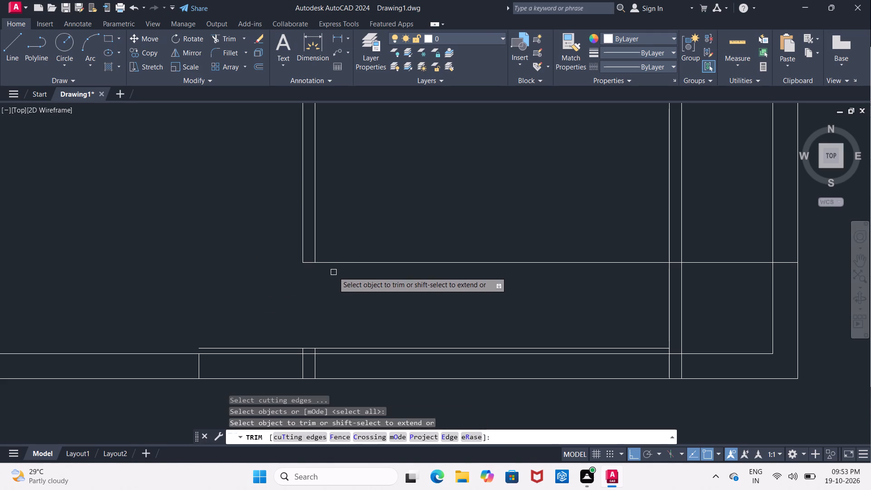
{"action": "left_click", "coordinate": [333, 264]}
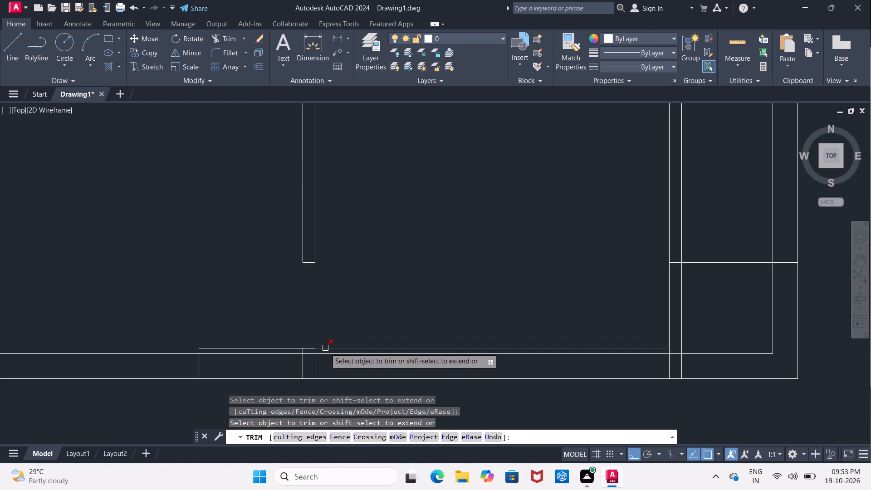
{"action": "left_click", "coordinate": [325, 348]}
{"action": "left_click", "coordinate": [675, 265]}
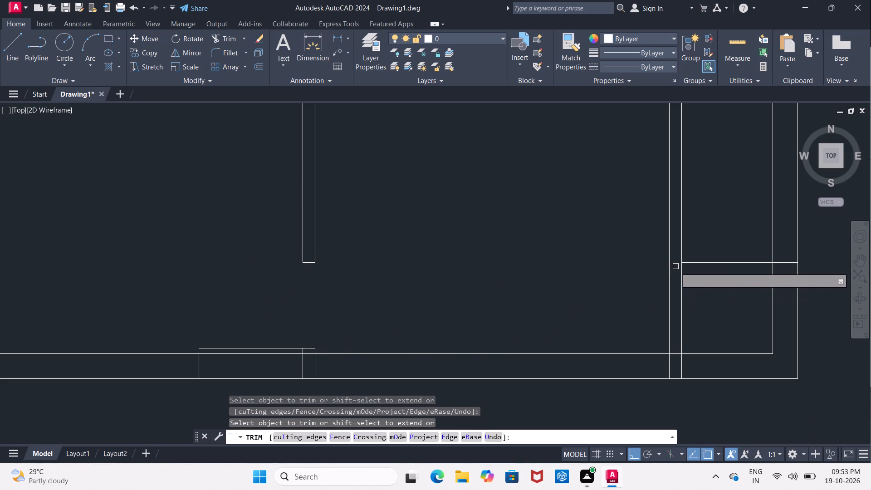
{"action": "key", "text": "Escape"}
Erase the remaining 3'6" offset piece beside the right outer wall and the short vertical piece inside the bottom wall.
{"action": "left_click", "coordinate": [731, 263]}
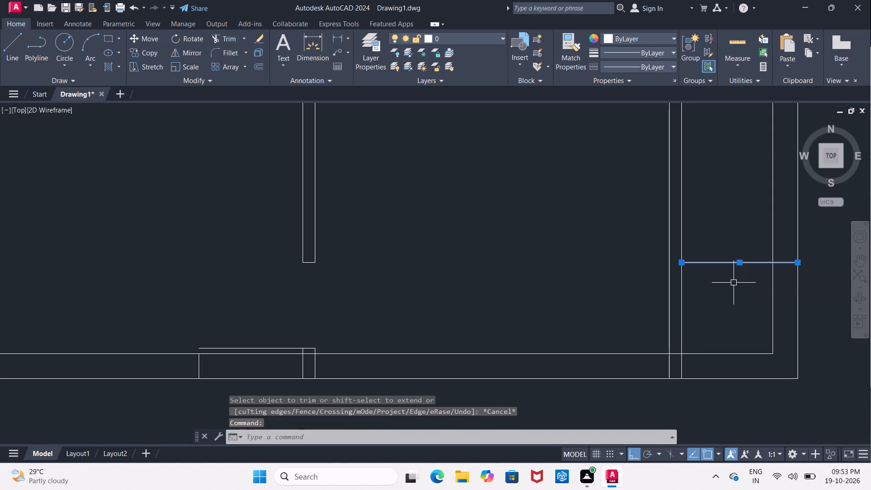
{"action": "key", "text": "Delete"}
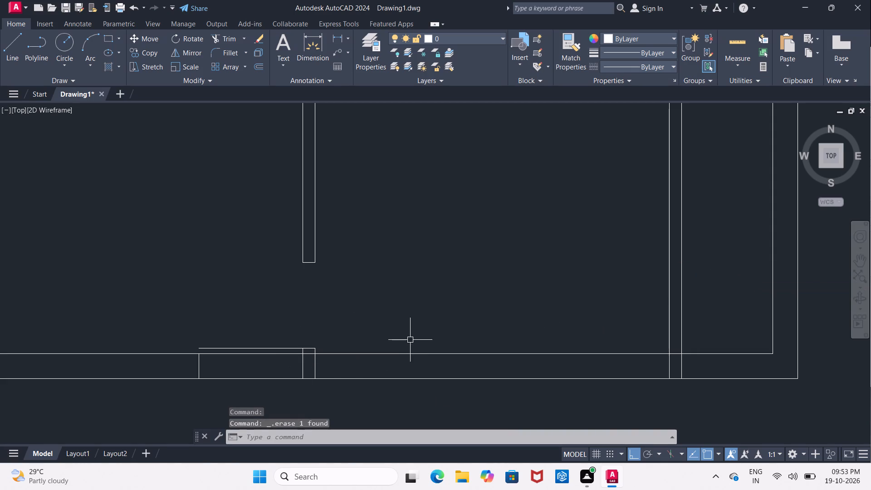
{"action": "left_click", "coordinate": [199, 369]}
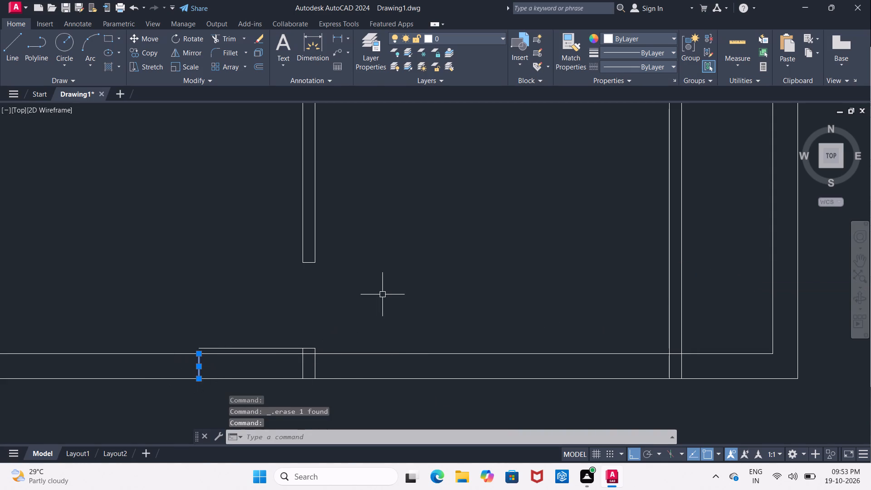
{"action": "key", "text": "Delete"}
Trim the central wall's lines inside the bottom wall and the bottom wall's inner line between them.
{"action": "key", "text": "t"}
{"action": "key", "text": "r"}
{"action": "key", "text": "space"}
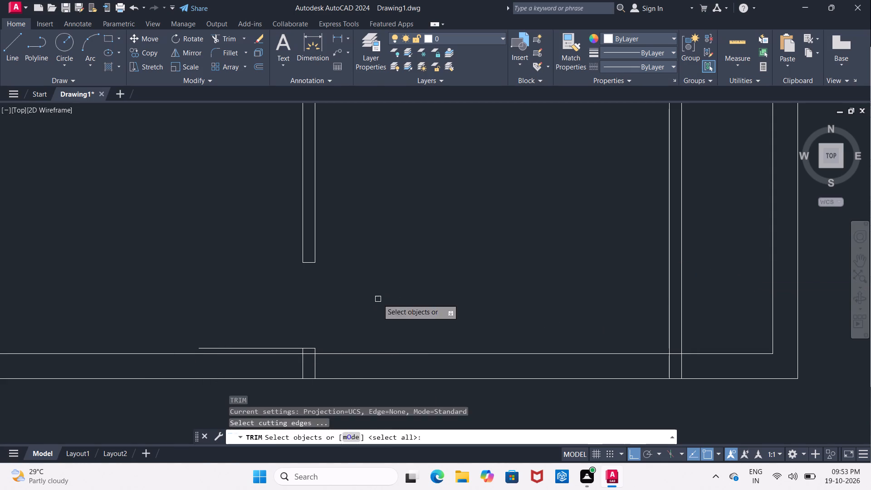
{"action": "key", "text": "space"}
{"action": "scroll", "coordinate": [302, 364], "scroll_direction": "up", "scroll_amount": 3}
{"action": "left_click", "coordinate": [295, 361]}
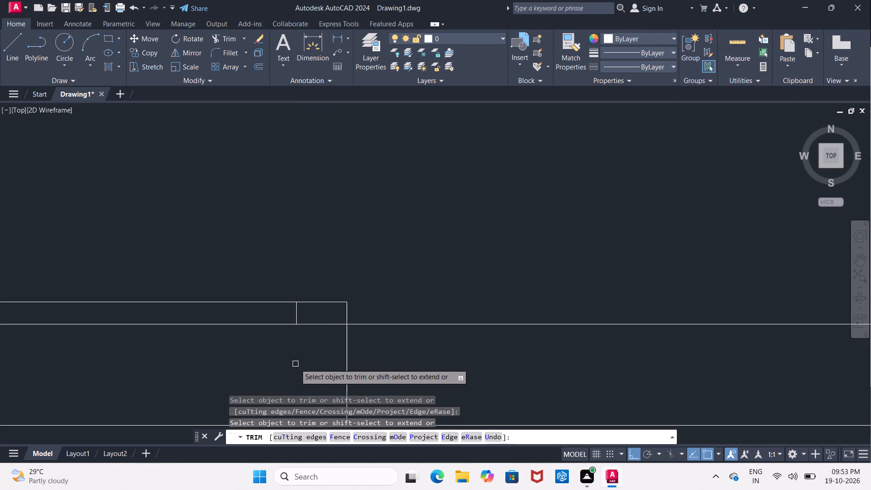
{"action": "left_click", "coordinate": [315, 327]}
{"action": "left_click", "coordinate": [348, 359]}
{"action": "scroll", "coordinate": [349, 355], "scroll_direction": "down", "scroll_amount": 2}
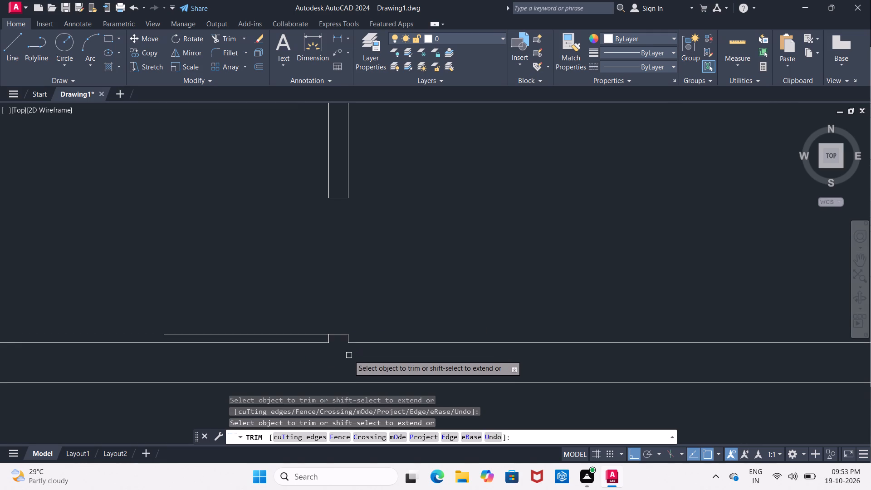
Draw a Start, End, Direction door-swing arc from the central wall's lower right corner to the door line's free end, starting toward the left.
{"action": "left_click", "coordinate": [94, 66]}
{"action": "left_click", "coordinate": [114, 203]}
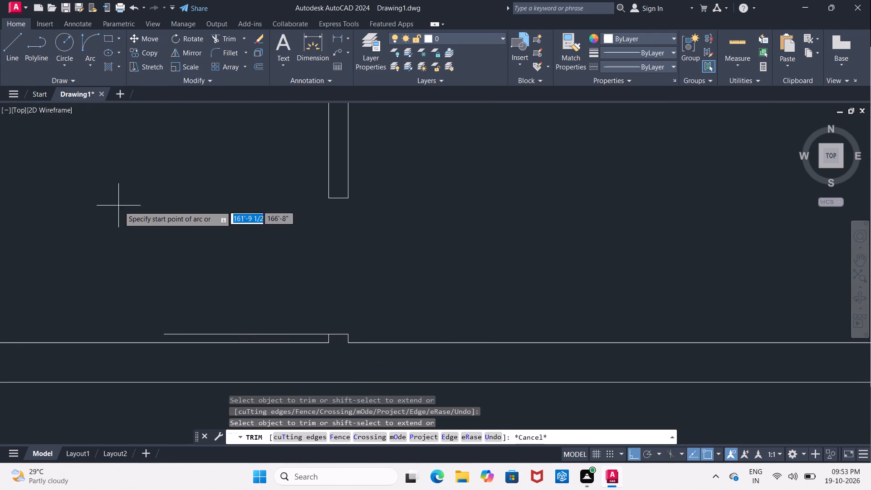
{"action": "left_click", "coordinate": [348, 199]}
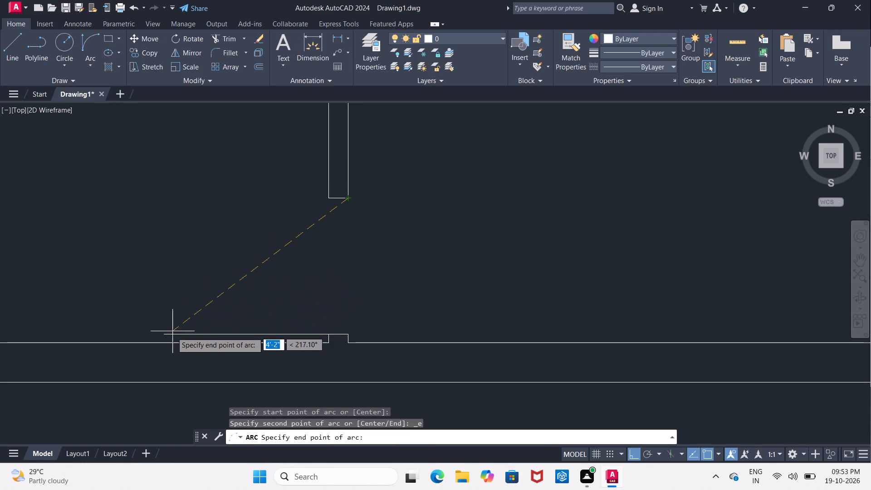
{"action": "left_click", "coordinate": [165, 333]}
{"action": "left_click", "coordinate": [141, 279]}
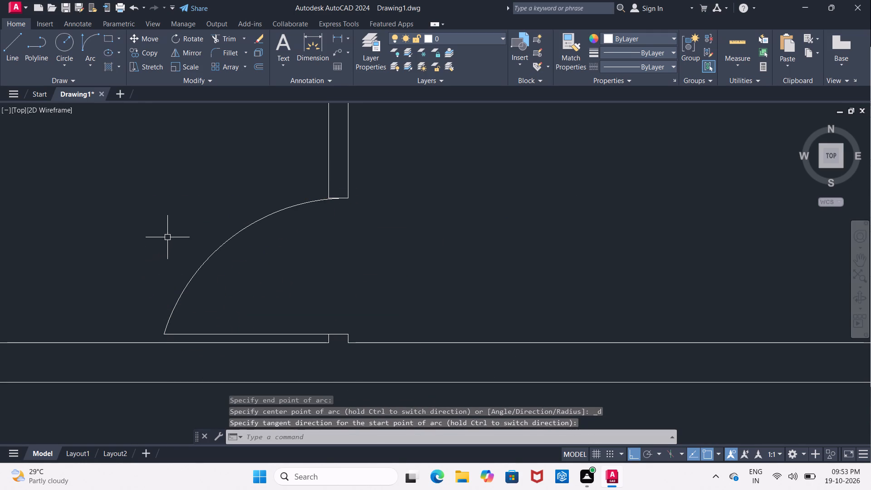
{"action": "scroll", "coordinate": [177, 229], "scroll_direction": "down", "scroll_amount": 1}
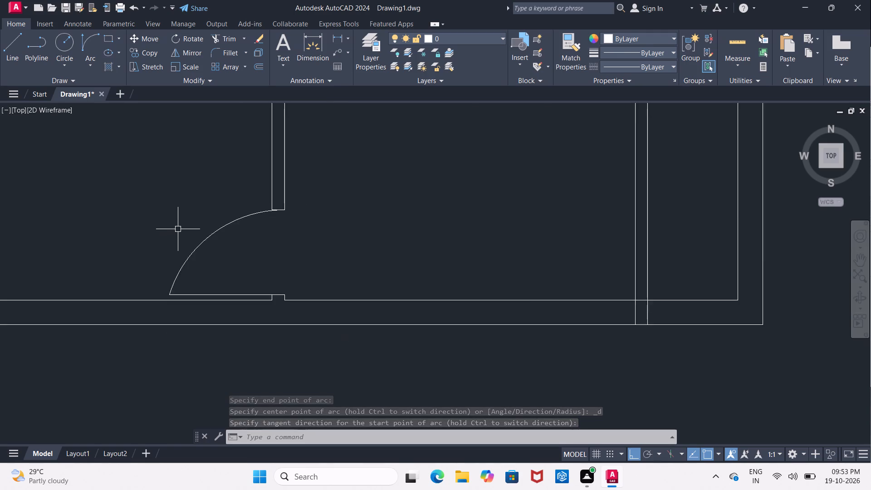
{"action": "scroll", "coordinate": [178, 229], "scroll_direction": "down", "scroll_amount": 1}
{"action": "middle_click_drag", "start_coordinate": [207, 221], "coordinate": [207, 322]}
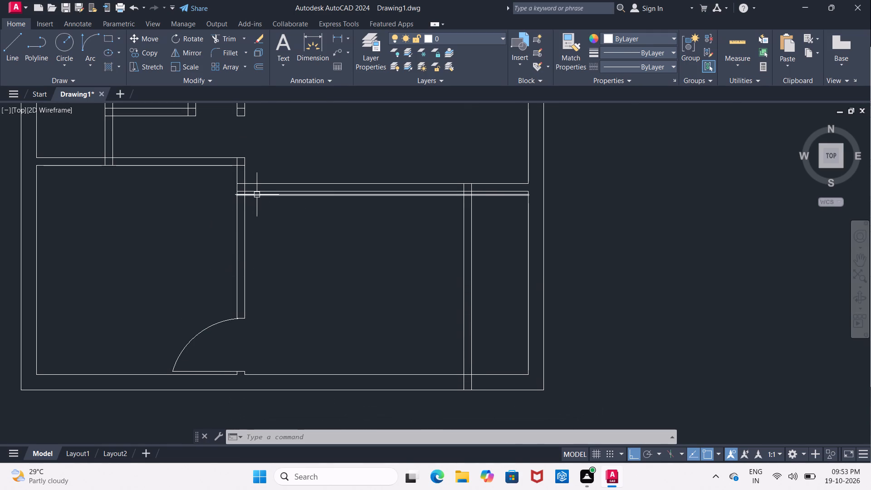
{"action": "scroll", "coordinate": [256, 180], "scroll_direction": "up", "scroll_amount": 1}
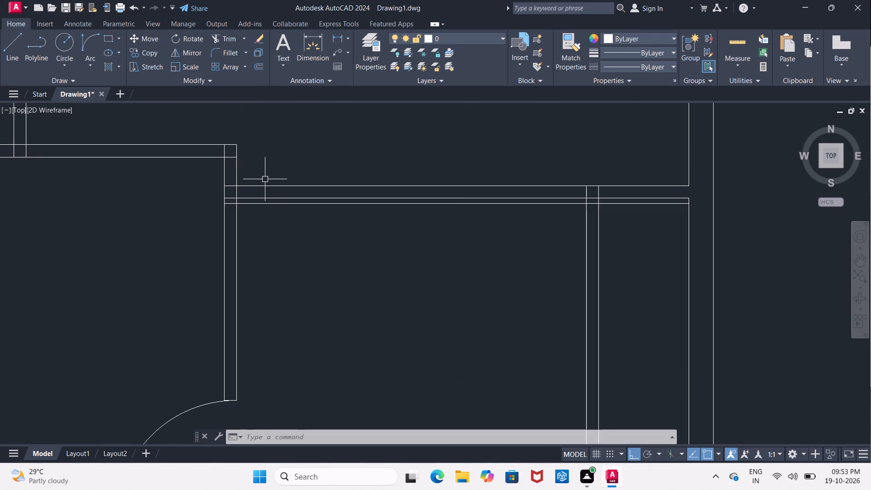
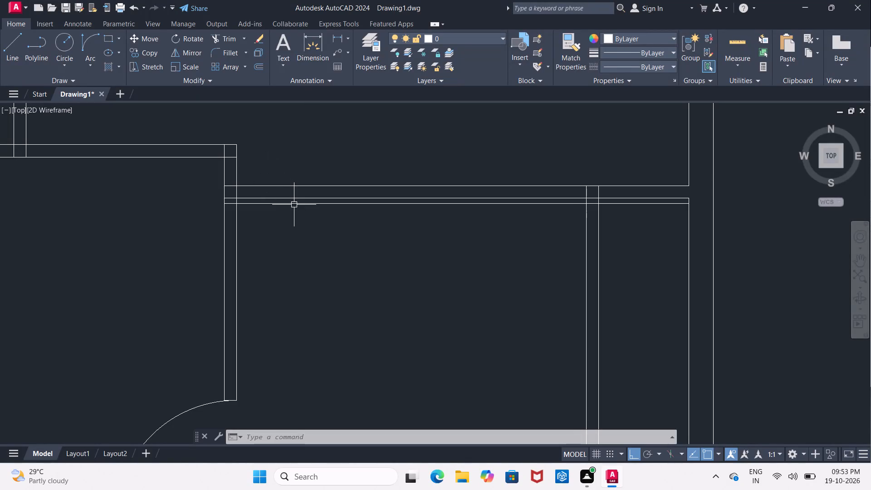
Erase the leftover horizontal offset line just below the horizontal wall of the lower right room.
{"action": "left_click", "coordinate": [295, 206]}
{"action": "key", "text": "Delete"}
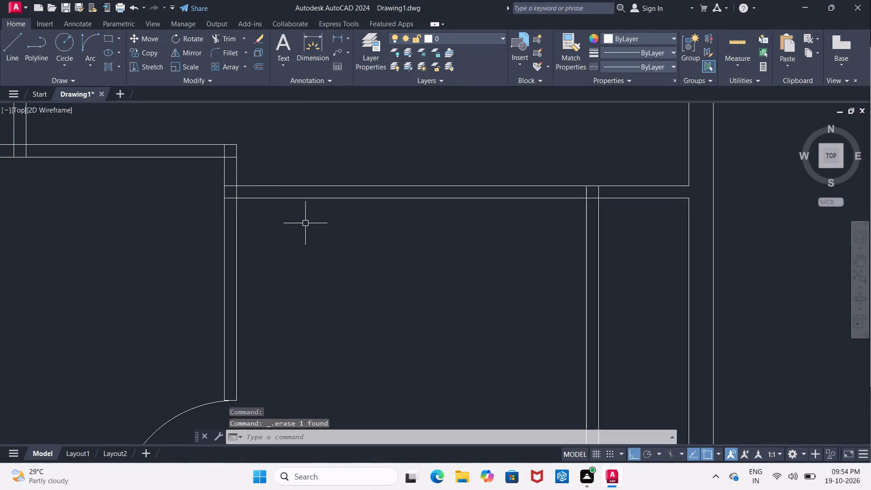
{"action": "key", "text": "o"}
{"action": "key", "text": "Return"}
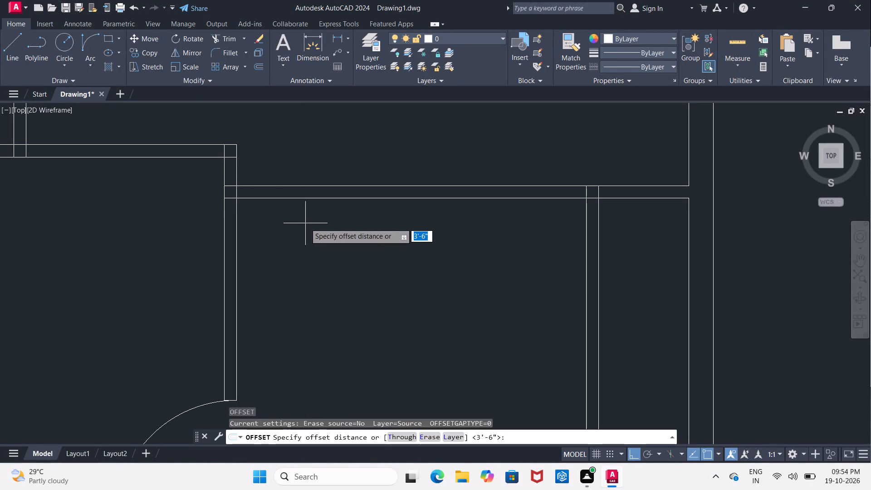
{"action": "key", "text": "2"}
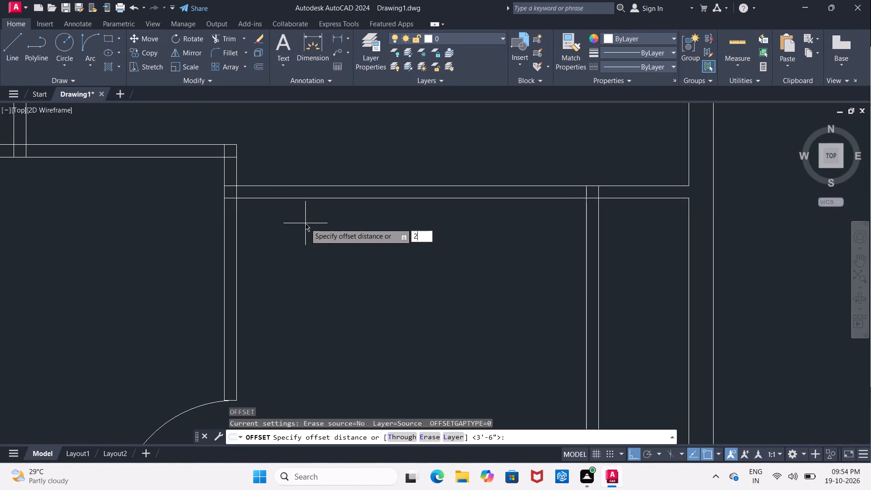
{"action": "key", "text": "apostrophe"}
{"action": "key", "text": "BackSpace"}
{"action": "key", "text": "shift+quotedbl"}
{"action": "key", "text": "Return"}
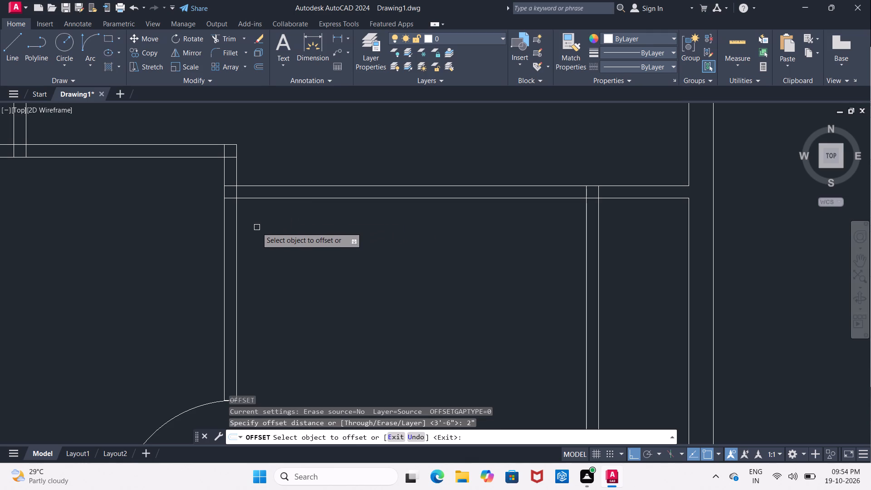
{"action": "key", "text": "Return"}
Offset the central wall's right line 9" to the right, into the lower right room.
{"action": "key", "text": "Return"}
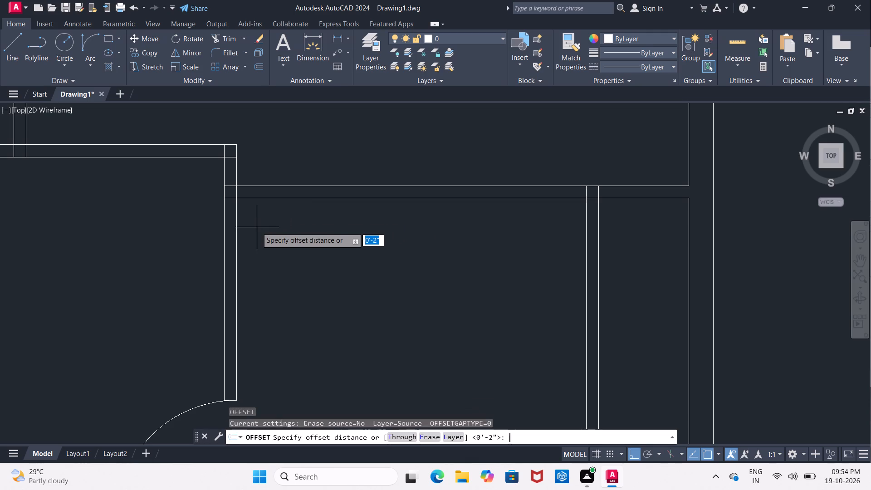
{"action": "type", "text": "9\""}
{"action": "key", "text": "Return"}
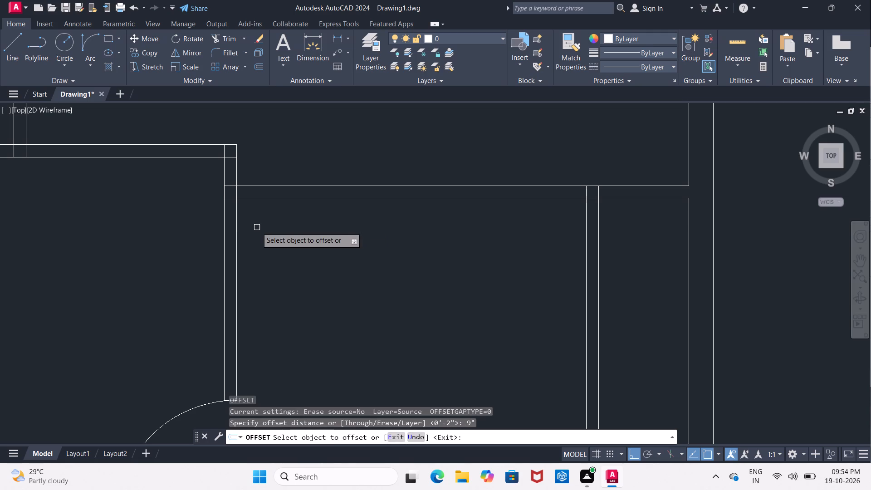
{"action": "left_click", "coordinate": [236, 241]}
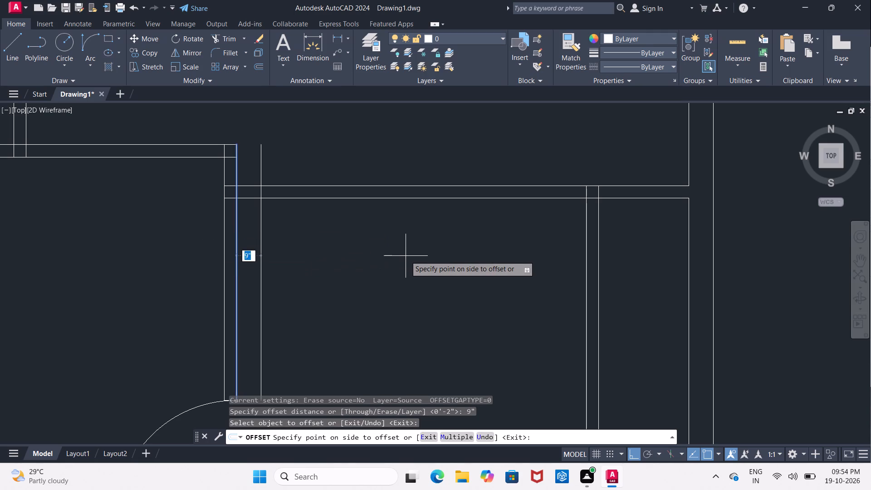
{"action": "left_click", "coordinate": [406, 256]}
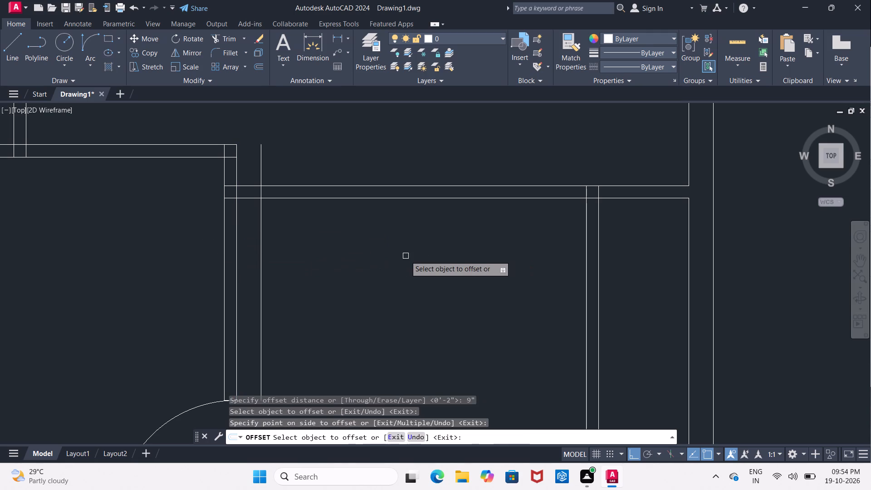
{"action": "key", "text": "Return"}
Offset the new 9" vertical line a further 2" to the right.
{"action": "key", "text": "Return"}
{"action": "type", "text": "2\""}
{"action": "key", "text": "Return"}
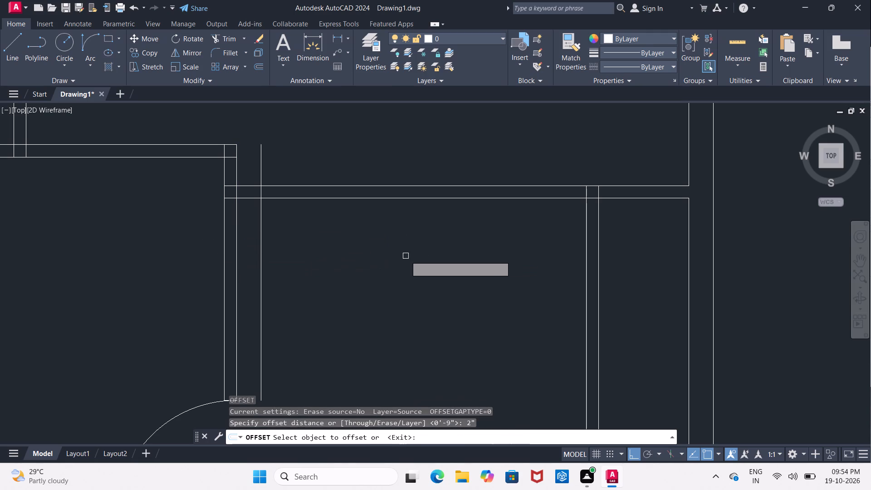
{"action": "left_click", "coordinate": [262, 267]}
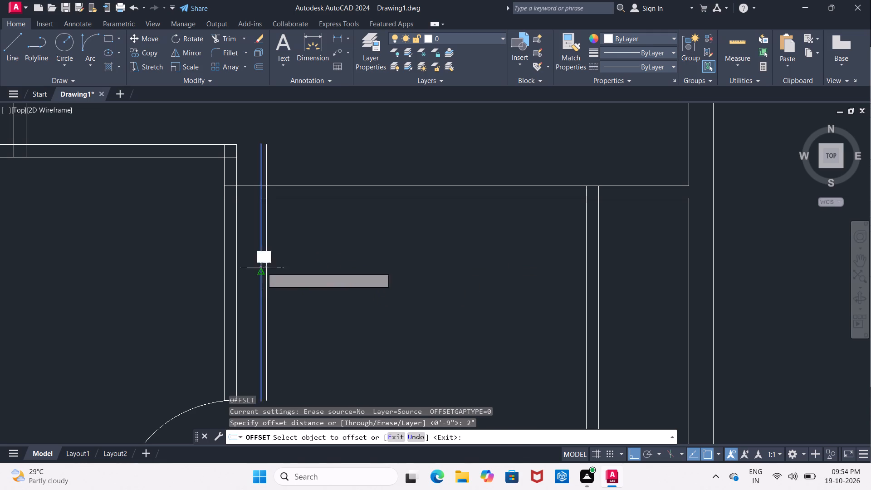
{"action": "left_click", "coordinate": [299, 267]}
{"action": "key", "text": "Return"}
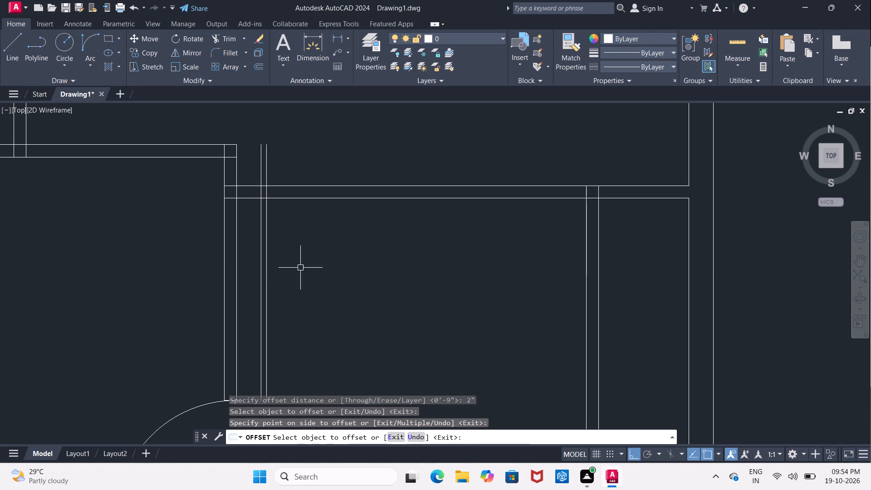
Offset the 2" vertical line 3'6" to the right and the horizontal wall's upper line 3'6" downward.
{"action": "key", "text": "Return"}
{"action": "type", "text": "3'"}
{"action": "key", "text": "6"}
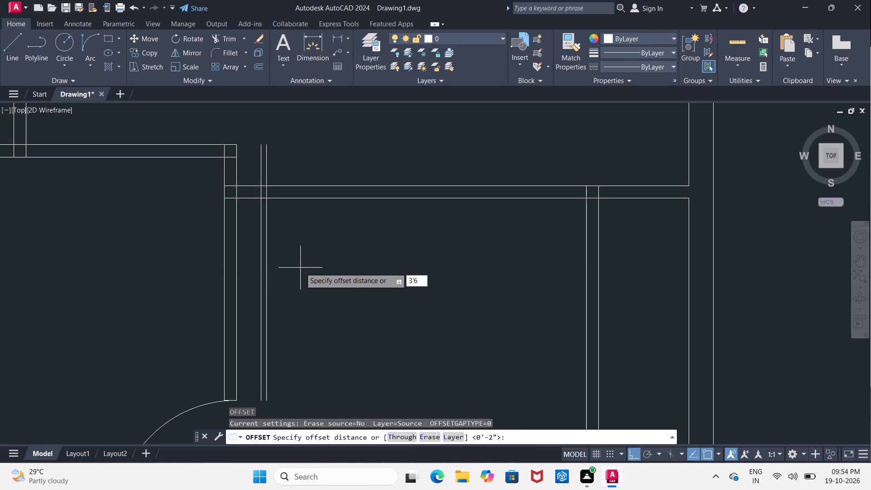
{"action": "key", "text": "shift+quotedbl"}
{"action": "key", "text": "Return"}
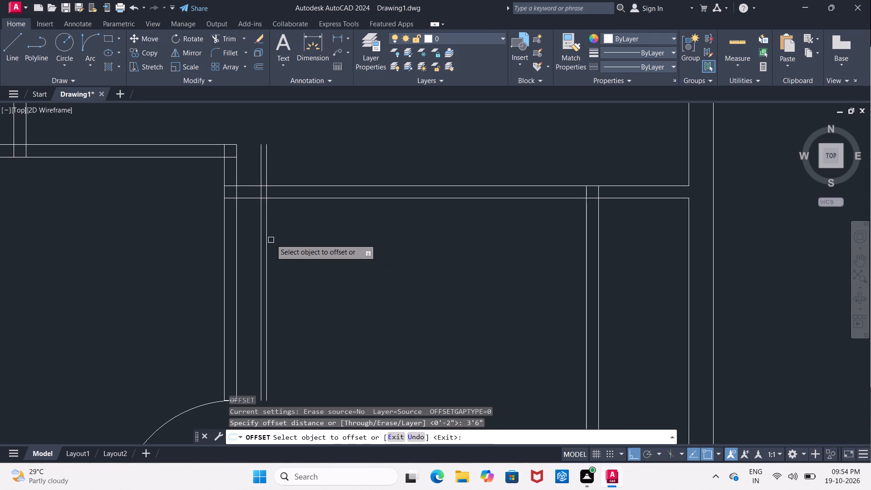
{"action": "left_click", "coordinate": [266, 231]}
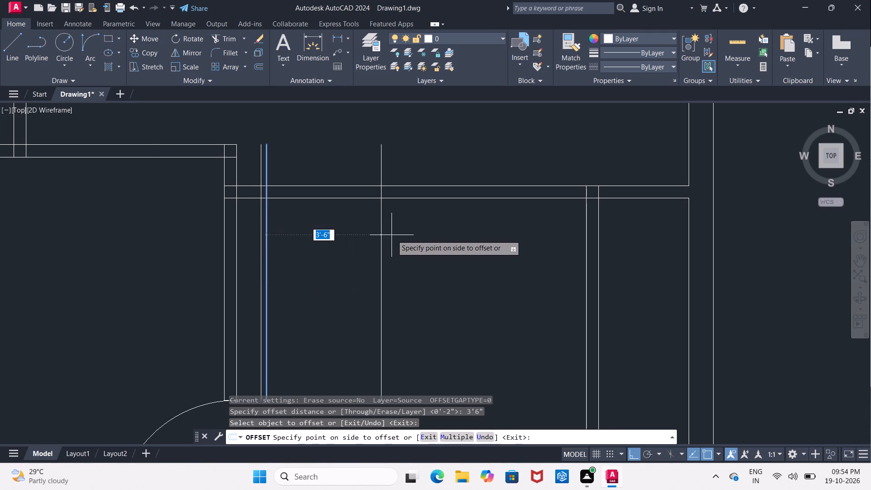
{"action": "left_click", "coordinate": [394, 235]}
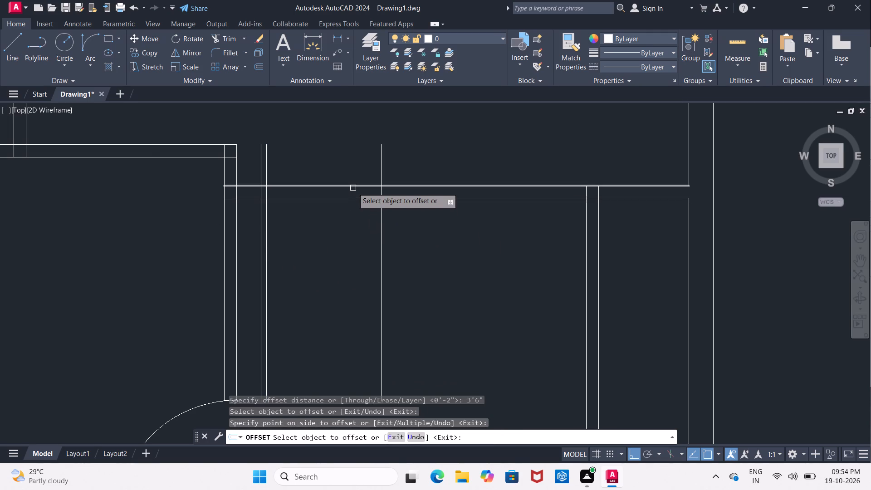
{"action": "left_click", "coordinate": [353, 188]}
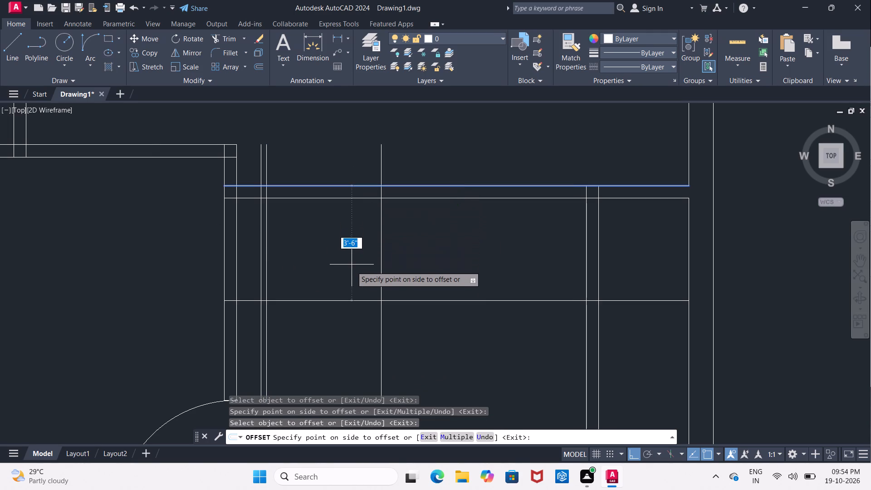
{"action": "left_click", "coordinate": [352, 271]}
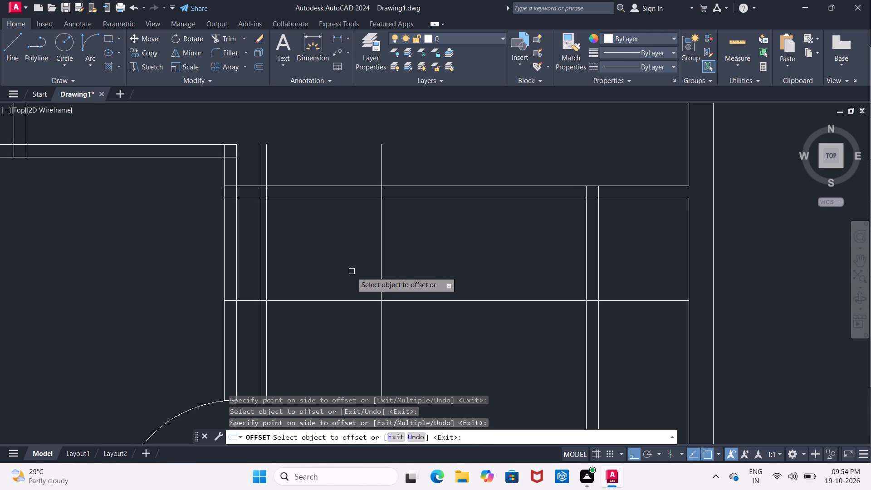
{"action": "key", "text": "Escape"}
Trim the horizontal wall's two lines and the lower offset line across the door opening, plus the vertical offset stubs above the wall.
{"action": "type", "text": "tr"}
{"action": "key", "text": "space"}
{"action": "key", "text": "space"}
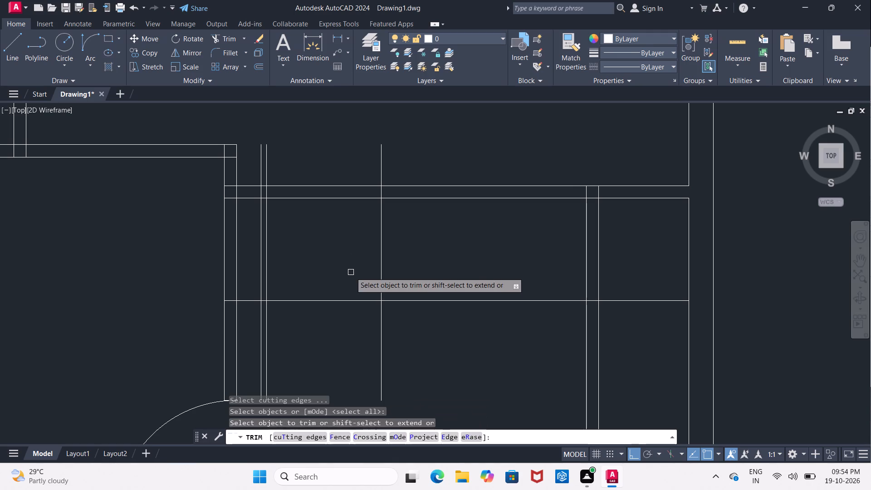
{"action": "left_click", "coordinate": [299, 150]}
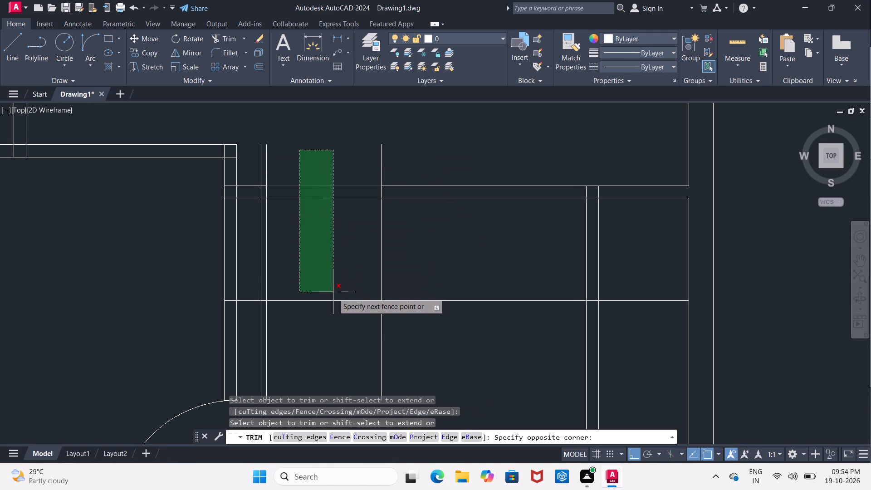
{"action": "left_click", "coordinate": [335, 323]}
{"action": "left_click", "coordinate": [248, 161]}
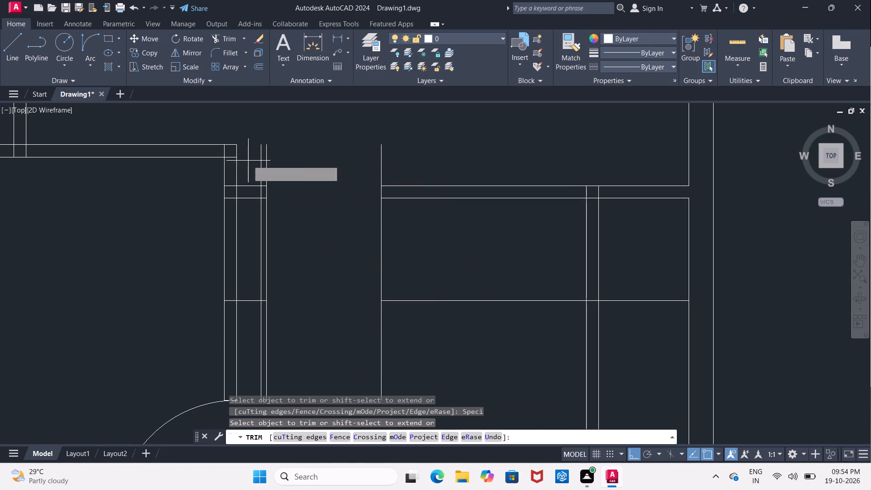
{"action": "left_click", "coordinate": [291, 175]}
{"action": "left_click", "coordinate": [306, 154]}
{"action": "left_click", "coordinate": [390, 168]}
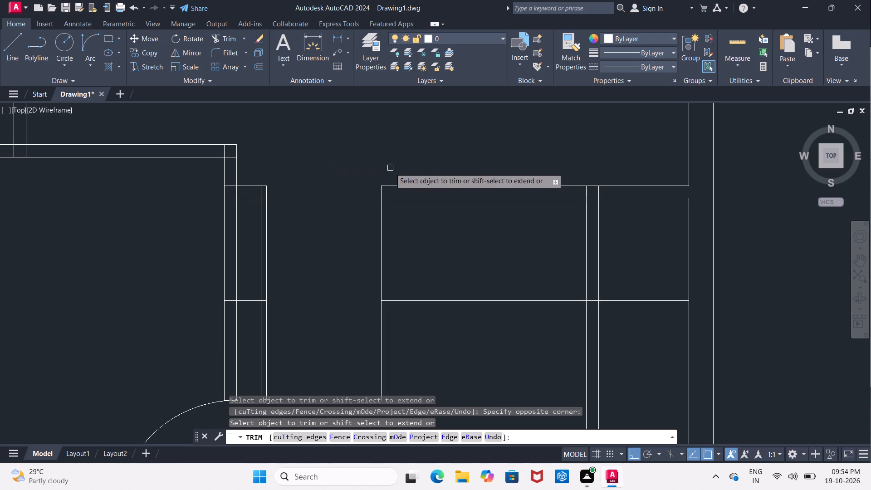
Trim the opening's right line below the wall, the horizontal offset up to the next wall, and the door line below that offset.
{"action": "left_click_drag", "start_coordinate": [352, 214], "coordinate": [371, 227]}
{"action": "left_click_drag", "start_coordinate": [415, 255], "coordinate": [421, 262]}
{"action": "left_click_drag", "start_coordinate": [436, 270], "coordinate": [410, 314]}
{"action": "left_click_drag", "start_coordinate": [409, 315], "coordinate": [393, 326]}
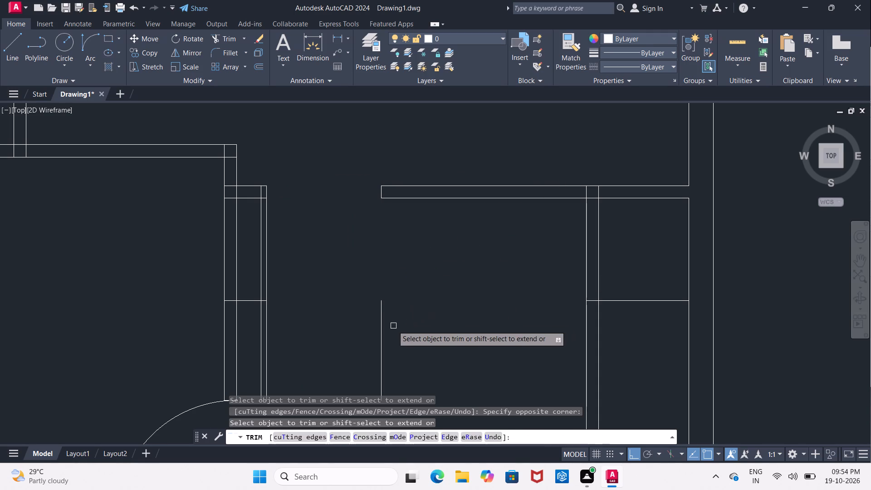
{"action": "left_click", "coordinate": [385, 321]}
{"action": "left_click", "coordinate": [372, 318]}
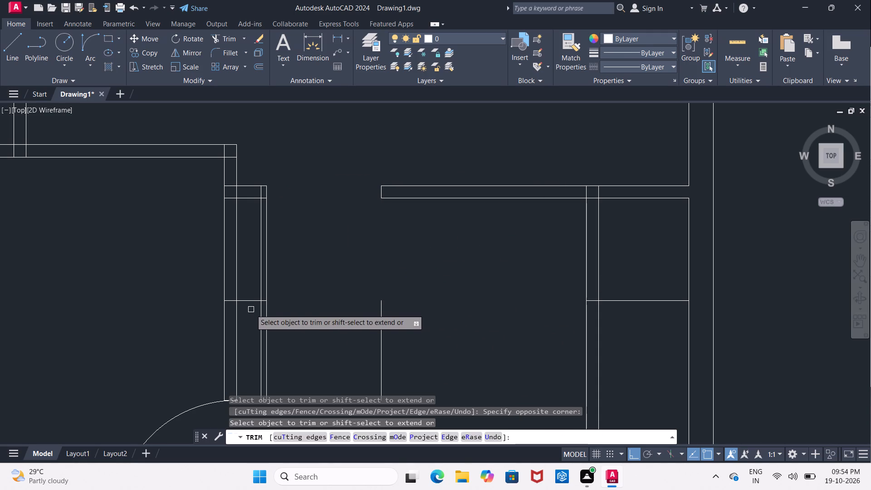
{"action": "left_click", "coordinate": [268, 318]}
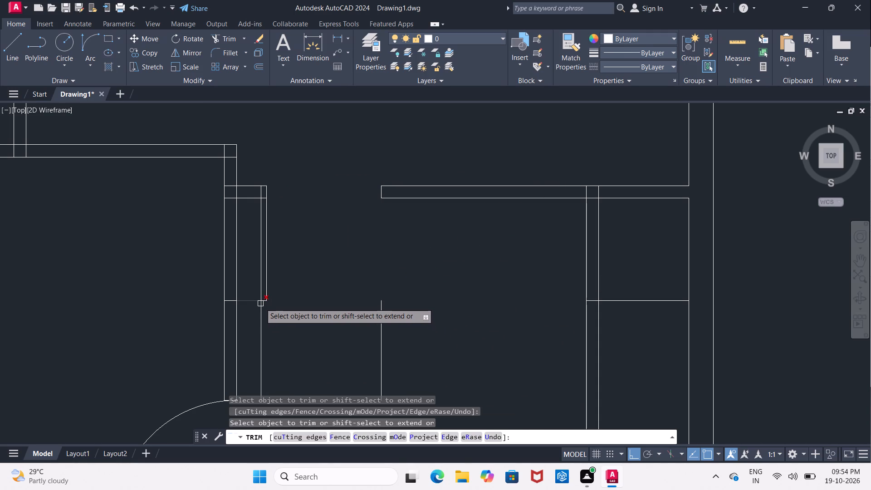
{"action": "scroll", "coordinate": [259, 303], "scroll_direction": "up", "scroll_amount": 3}
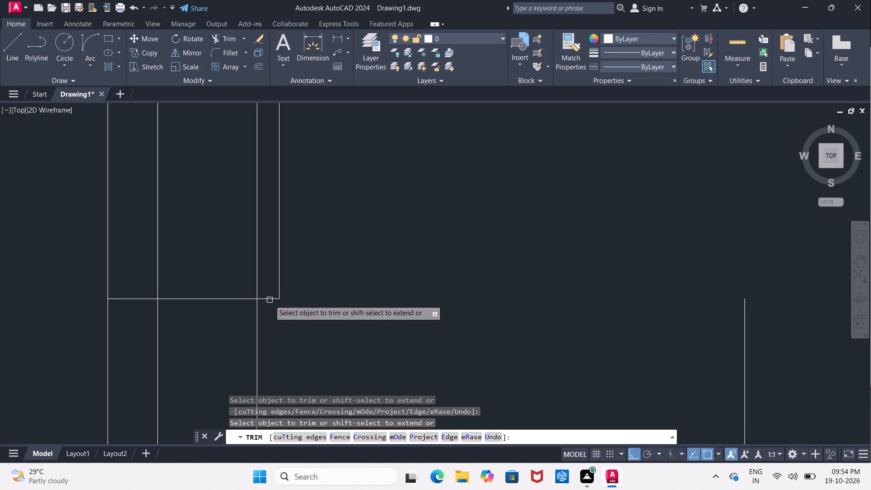
{"action": "left_click", "coordinate": [269, 300]}
{"action": "key", "text": "Escape"}
Erase the remaining horizontal offset piece beside the central wall, the loose vertical piece below the opening, and the 9" offset line.
{"action": "left_click", "coordinate": [233, 299]}
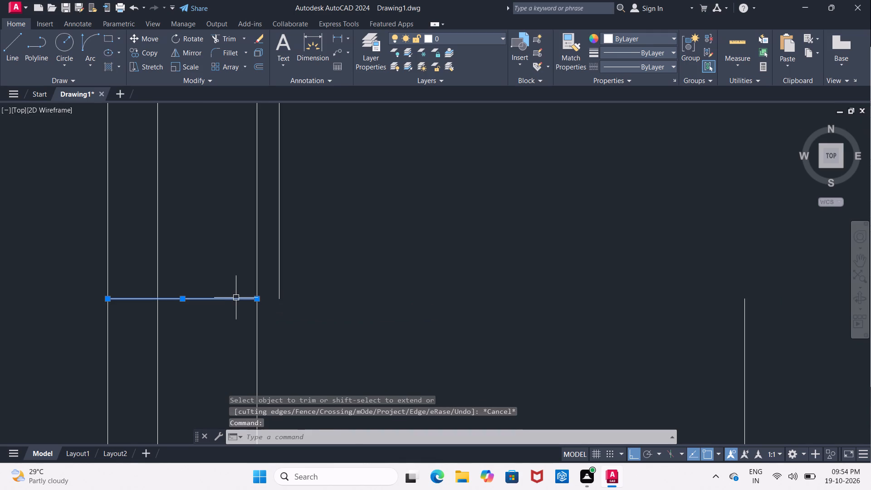
{"action": "key", "text": "Delete"}
{"action": "scroll", "coordinate": [244, 298], "scroll_direction": "down", "scroll_amount": 4}
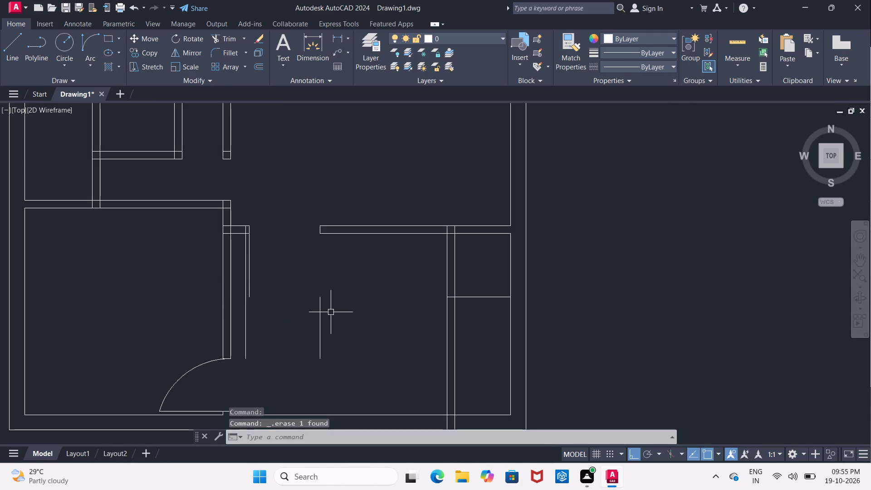
{"action": "left_click", "coordinate": [318, 318]}
{"action": "key", "text": "Delete"}
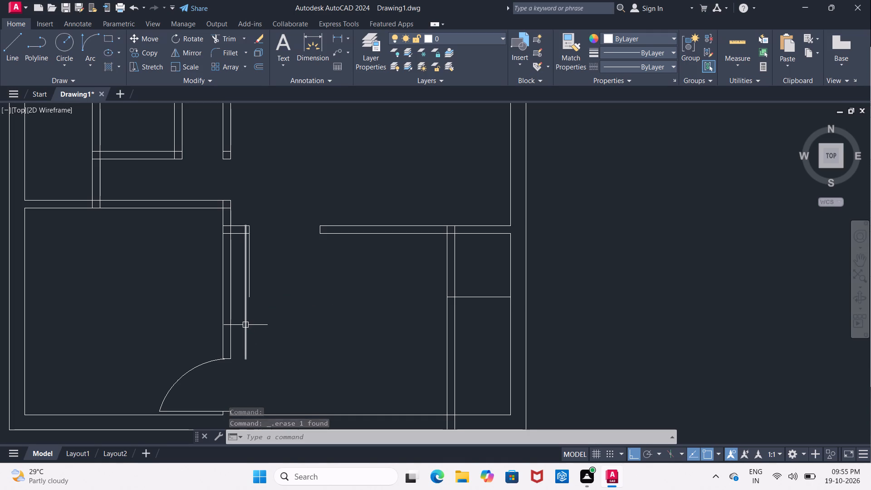
{"action": "left_click_drag", "start_coordinate": [245, 325], "coordinate": [247, 330]}
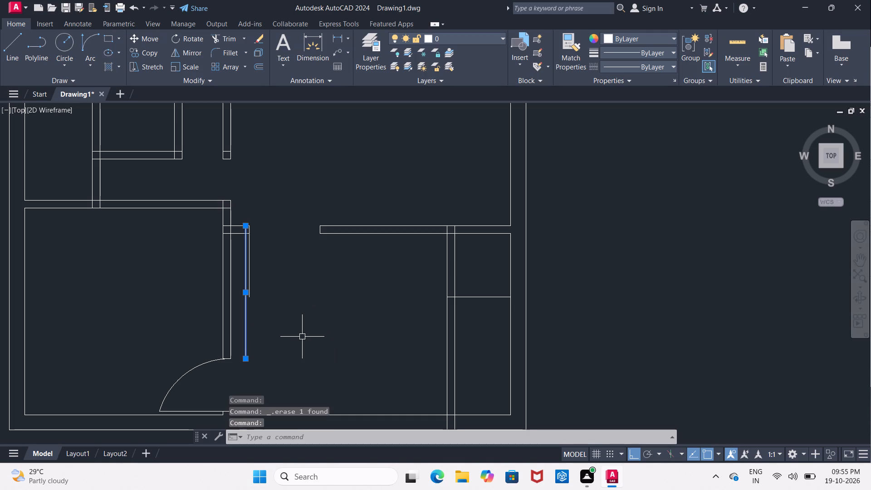
{"action": "key", "text": "Delete"}
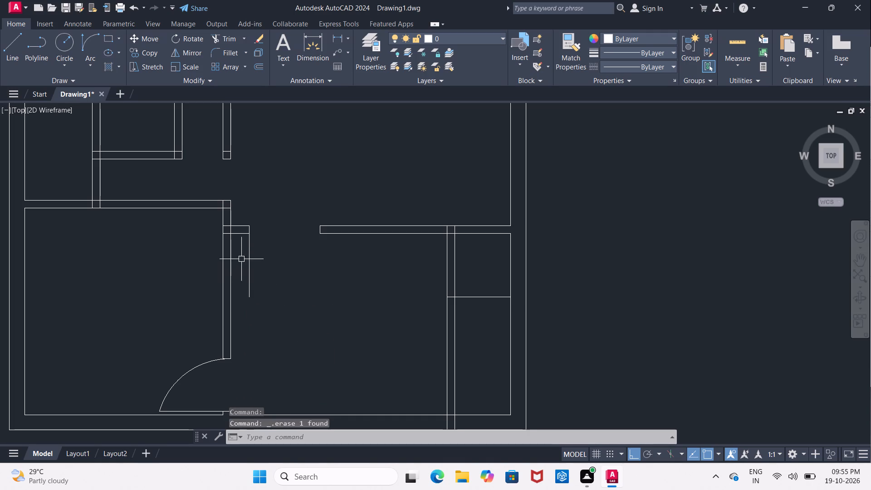
Offset the vertical door line below the new opening 2" toward the central wall to give the door leaf thickness.
{"action": "scroll", "coordinate": [263, 257], "scroll_direction": "up", "scroll_amount": 1}
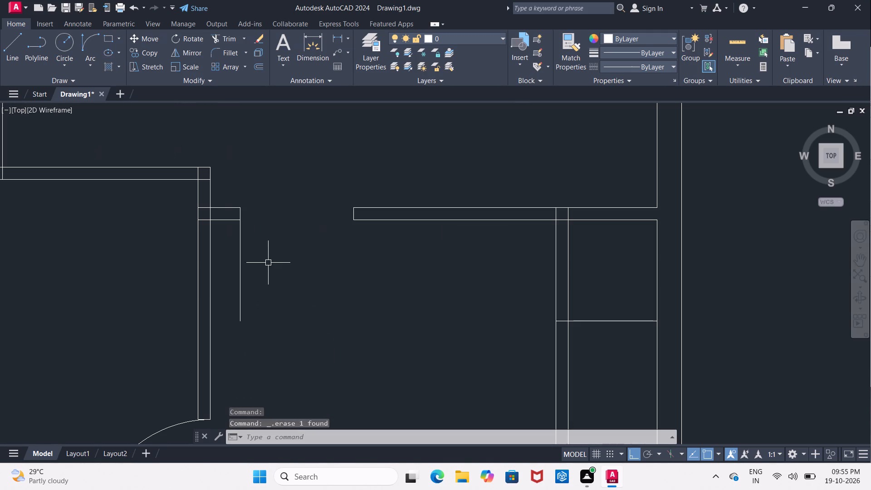
{"action": "left_click", "coordinate": [239, 276]}
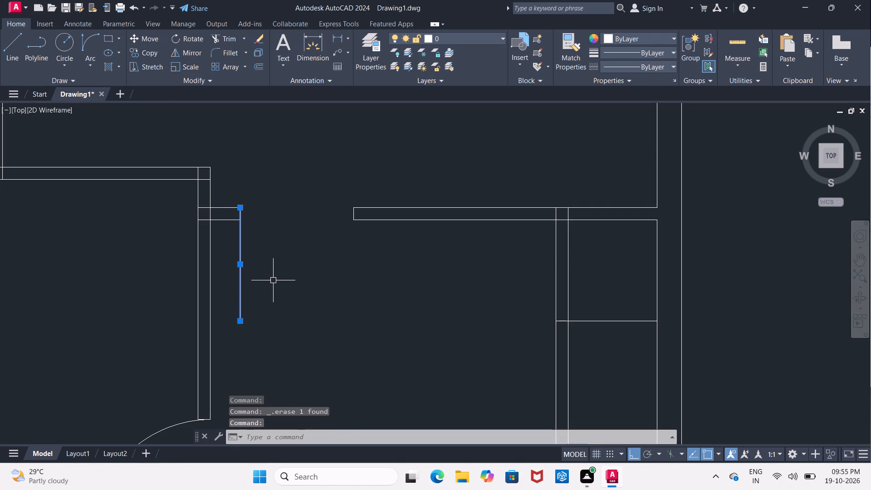
{"action": "key", "text": "Escape"}
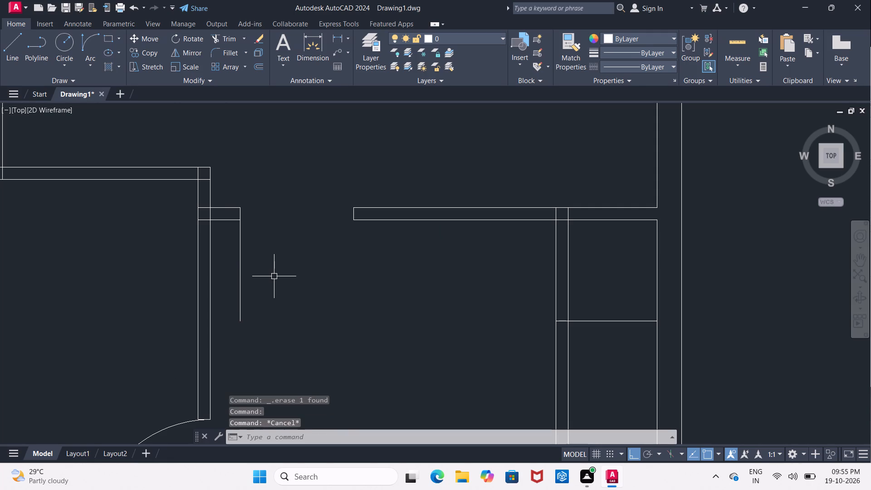
{"action": "key", "text": "o"}
{"action": "key", "text": "Return"}
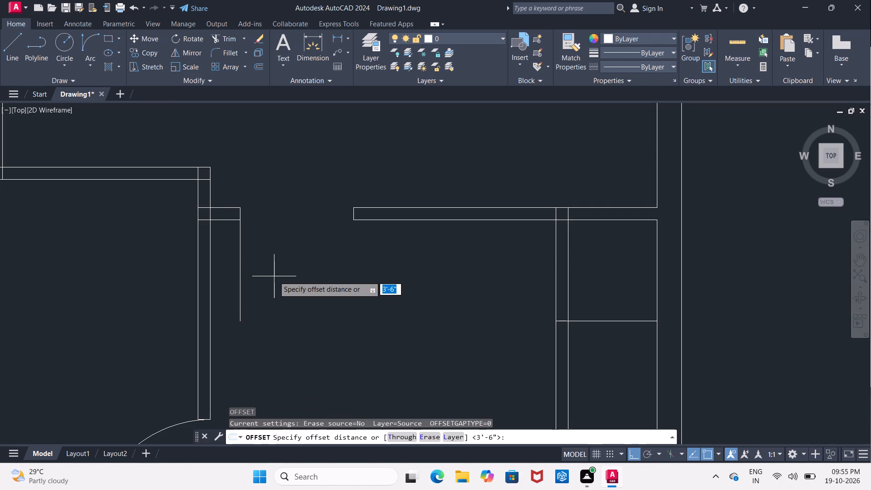
{"action": "key", "text": "2"}
{"action": "key", "text": "shift+quotedbl"}
{"action": "key", "text": "Return"}
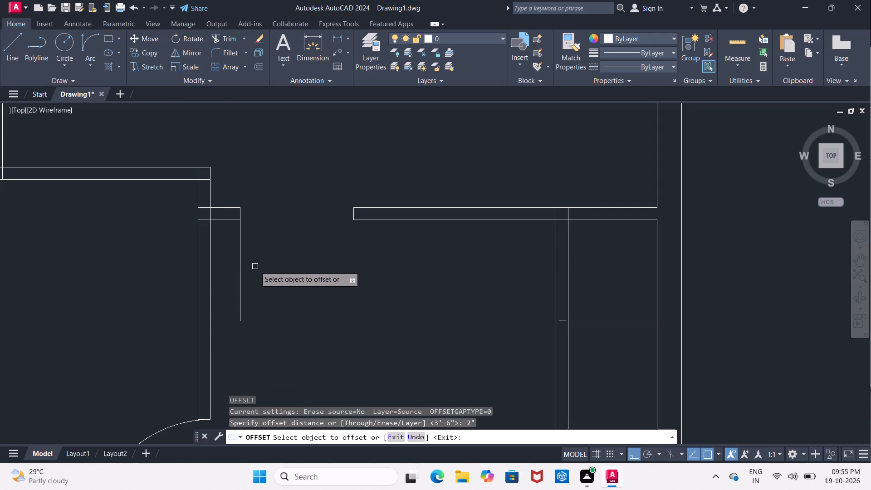
{"action": "left_click", "coordinate": [241, 279]}
{"action": "left_click_drag", "start_coordinate": [202, 277], "coordinate": [215, 281]}
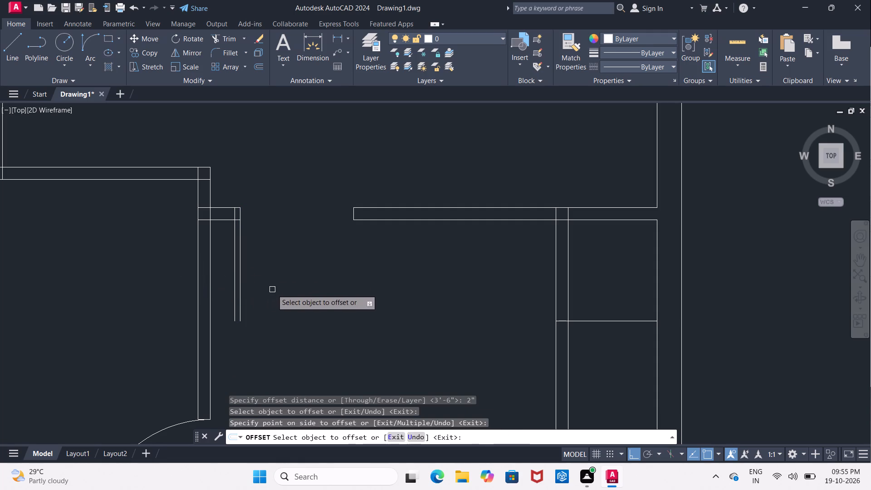
Draw a short line closing the lower end of the door leaf between its two vertical lines.
{"action": "left_click_drag", "start_coordinate": [16, 57], "coordinate": [19, 65]}
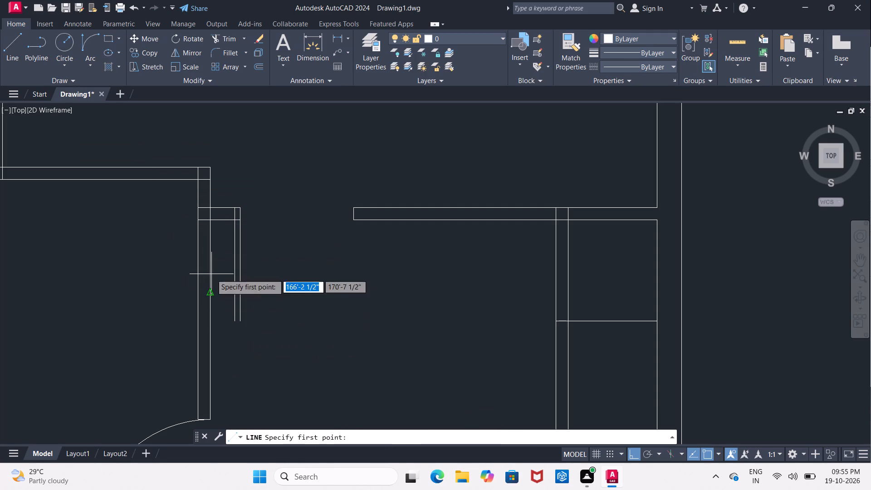
{"action": "scroll", "coordinate": [223, 305], "scroll_direction": "up", "scroll_amount": 2}
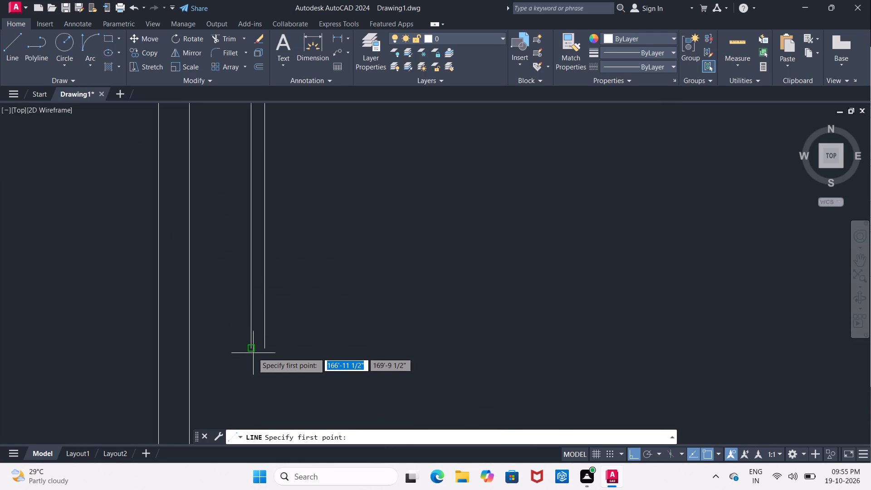
{"action": "left_click", "coordinate": [251, 348]}
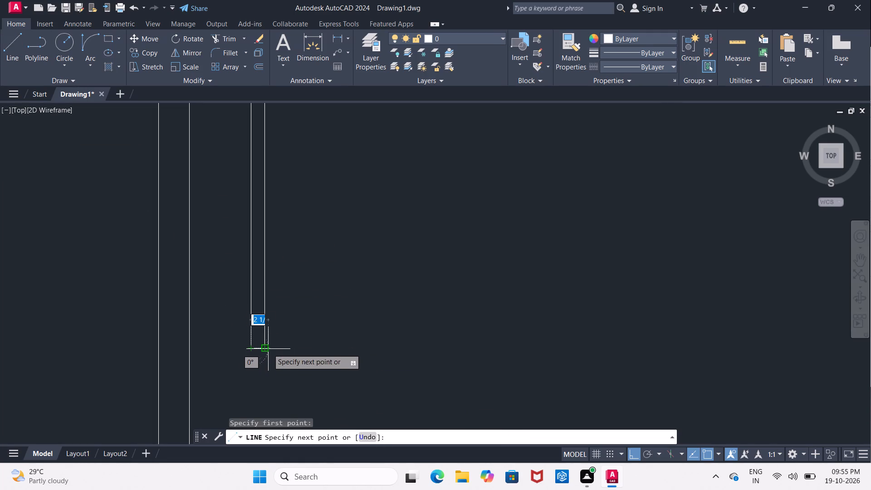
{"action": "left_click", "coordinate": [265, 349]}
{"action": "key", "text": "Escape"}
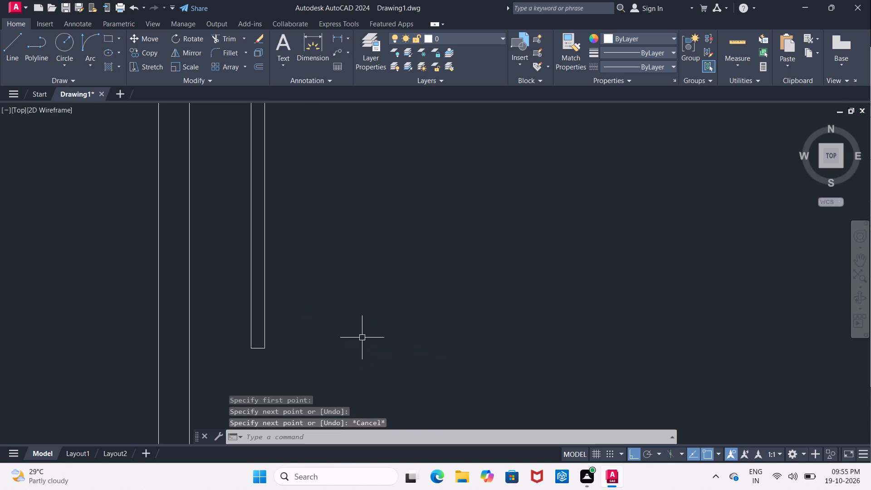
Draw the door swing arc from the upper corner of the opening's far jamb to the door leaf's lower outer corner.
{"action": "scroll", "coordinate": [347, 324], "scroll_direction": "down", "scroll_amount": 3}
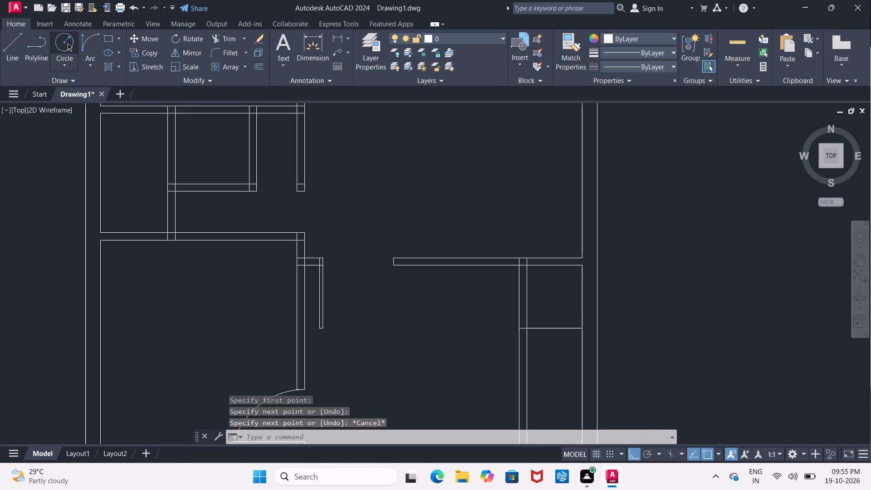
{"action": "left_click", "coordinate": [84, 41]}
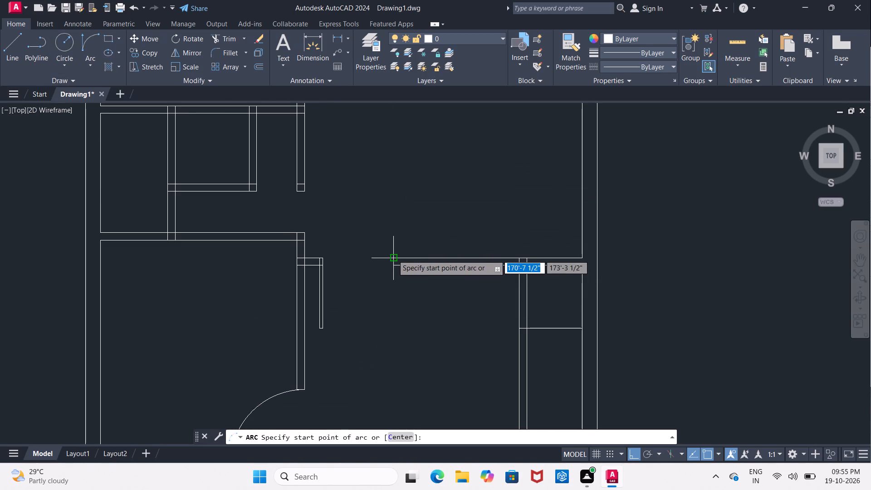
{"action": "left_click", "coordinate": [393, 255]}
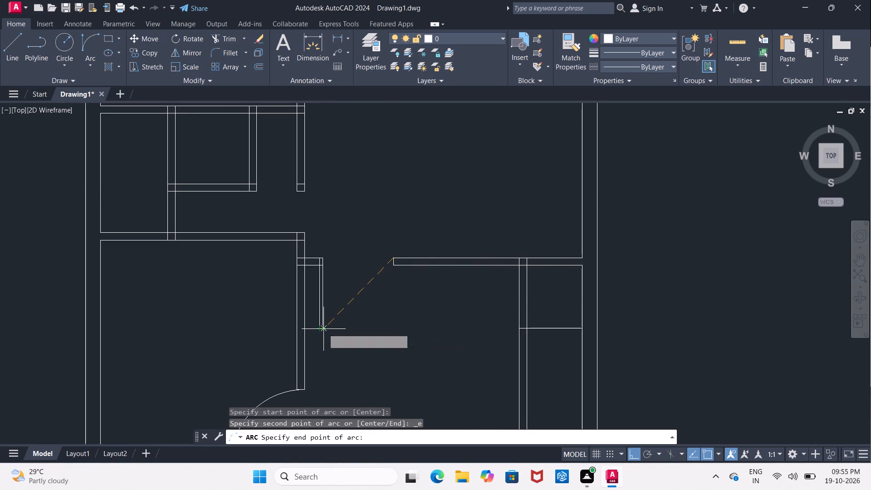
{"action": "scroll", "coordinate": [322, 320], "scroll_direction": "up", "scroll_amount": 1}
{"action": "scroll", "coordinate": [281, 285], "scroll_direction": "up", "scroll_amount": 2}
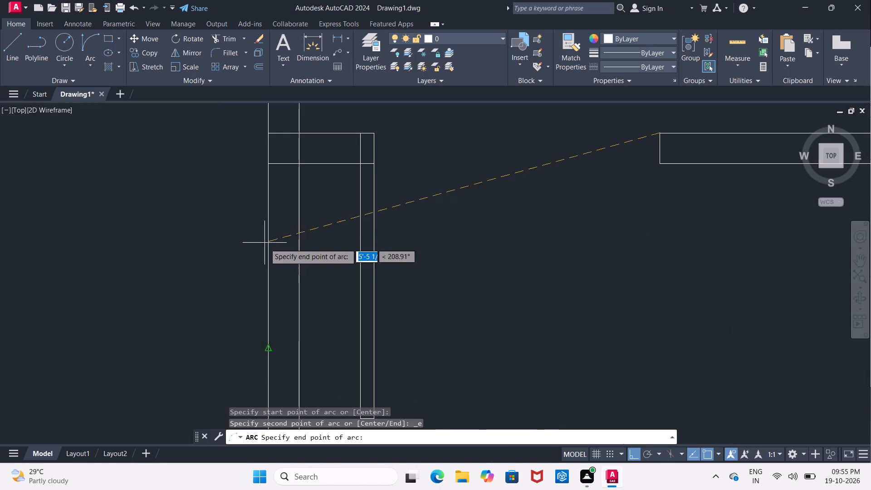
{"action": "middle_click_drag", "start_coordinate": [408, 338], "coordinate": [405, 253]}
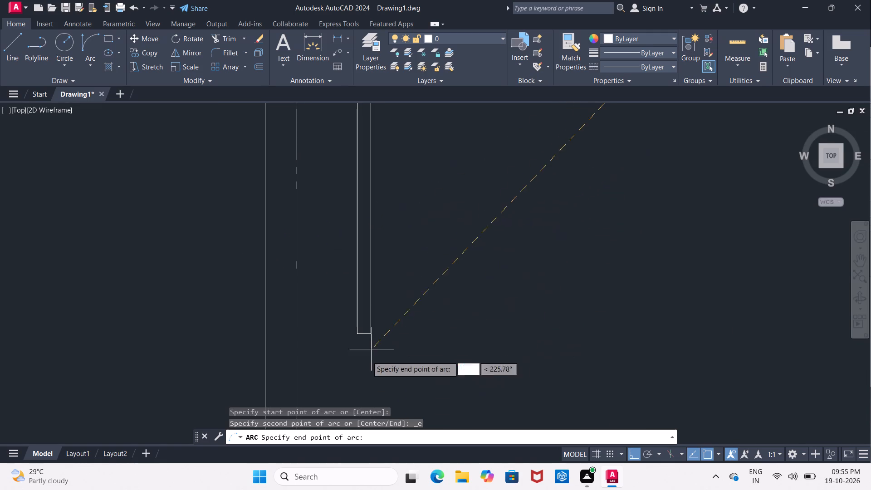
{"action": "left_click", "coordinate": [370, 334]}
{"action": "scroll", "coordinate": [499, 335], "scroll_direction": "down", "scroll_amount": 3}
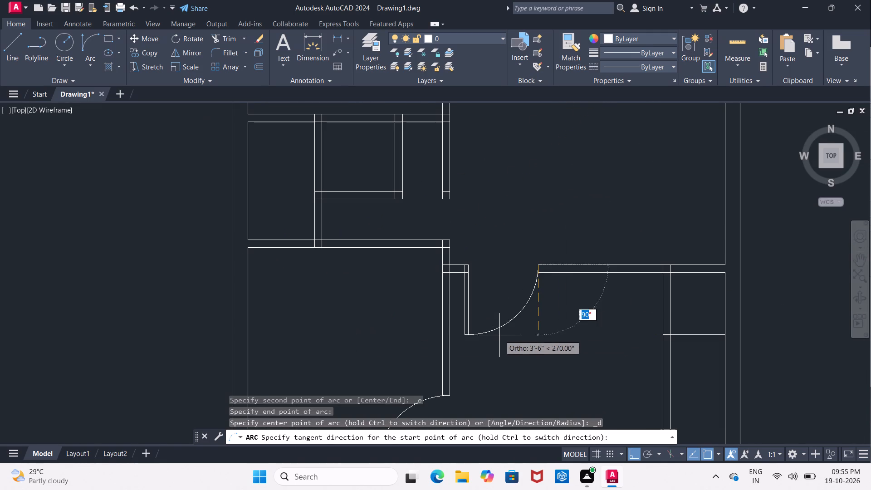
{"action": "left_click", "coordinate": [505, 340]}
Trim the overlapping lines where the short wall stub meets the central wall and where it meets the door leaf.
{"action": "scroll", "coordinate": [473, 266], "scroll_direction": "up", "scroll_amount": 1}
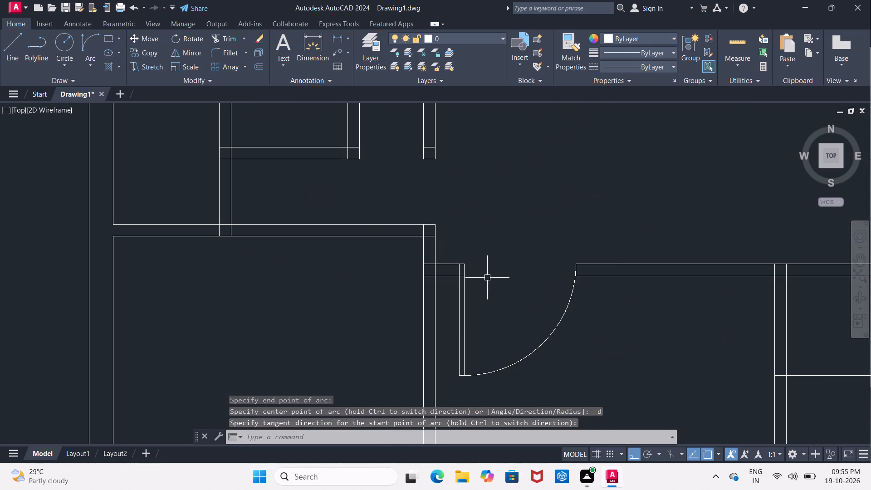
{"action": "scroll", "coordinate": [488, 278], "scroll_direction": "up", "scroll_amount": 1}
{"action": "key", "text": "Escape"}
{"action": "type", "text": "tr"}
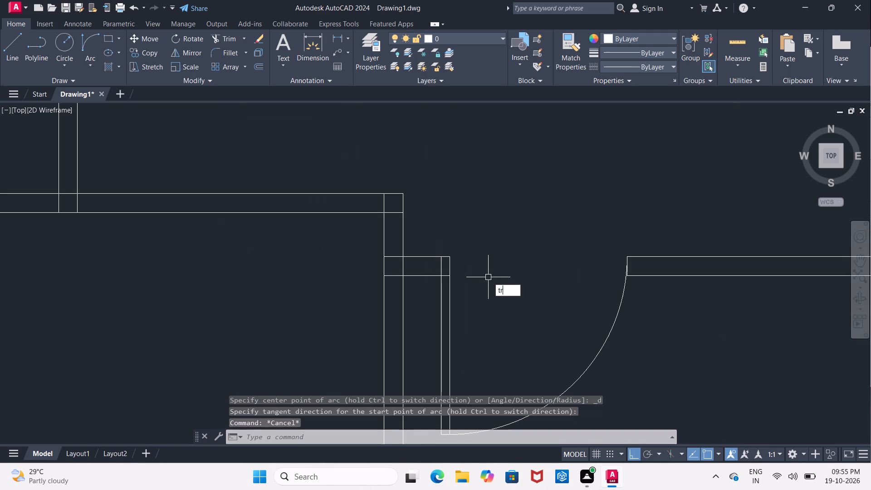
{"action": "key", "text": "space"}
{"action": "key", "text": "space"}
{"action": "left_click", "coordinate": [397, 260]}
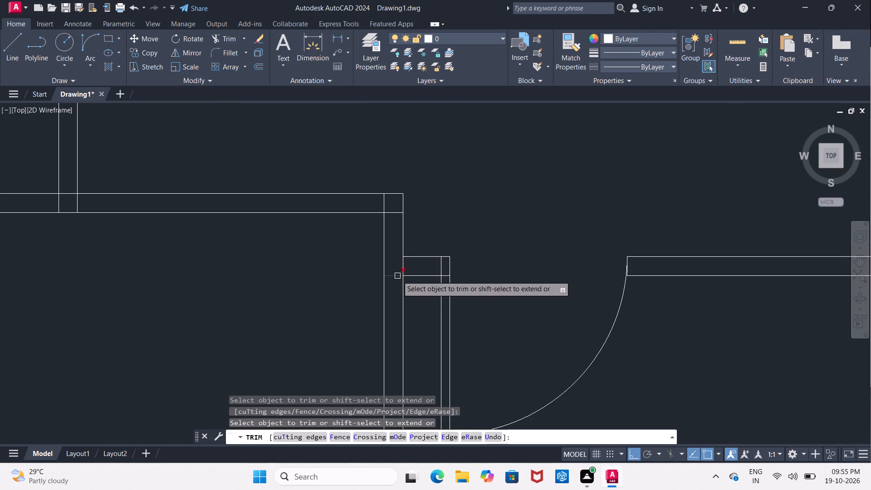
{"action": "left_click", "coordinate": [398, 279]}
{"action": "left_click", "coordinate": [405, 268]}
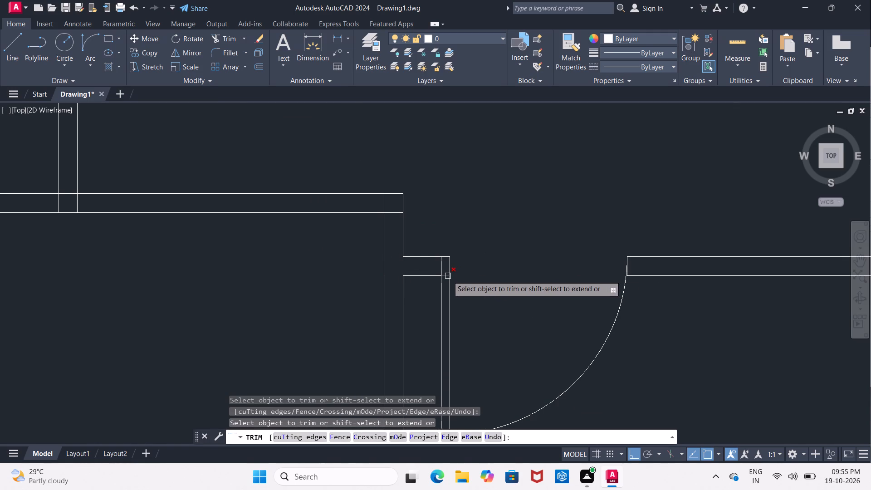
{"action": "scroll", "coordinate": [446, 276], "scroll_direction": "up", "scroll_amount": 2}
{"action": "left_click", "coordinate": [432, 268]}
{"action": "left_click", "coordinate": [444, 278]}
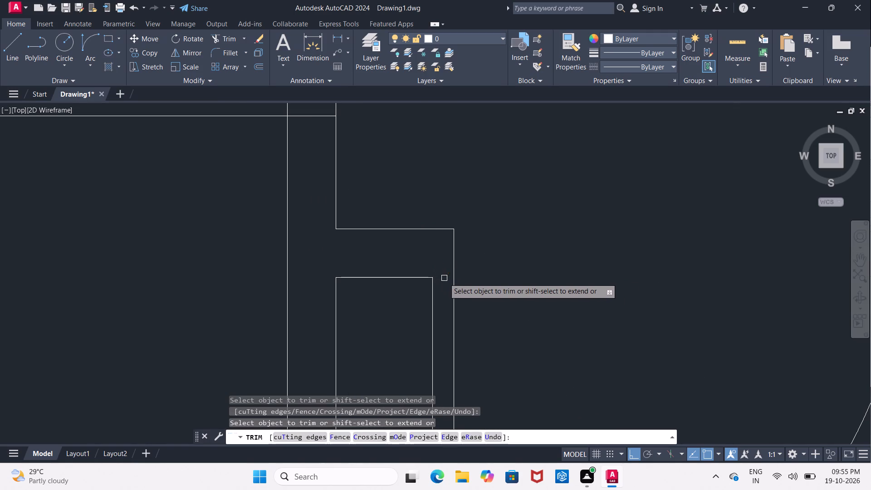
Trim the upper horizontal wall's lower line across the central wall corner, and try to trim the central wall's inner line there.
{"action": "scroll", "coordinate": [443, 278], "scroll_direction": "down", "scroll_amount": 2}
{"action": "scroll", "coordinate": [500, 276], "scroll_direction": "down", "scroll_amount": 1}
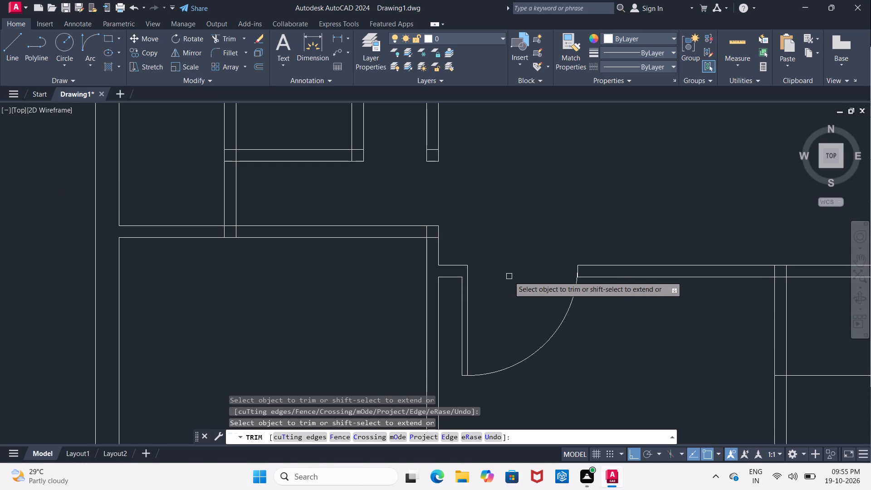
{"action": "middle_click_drag", "start_coordinate": [509, 276], "coordinate": [487, 284]}
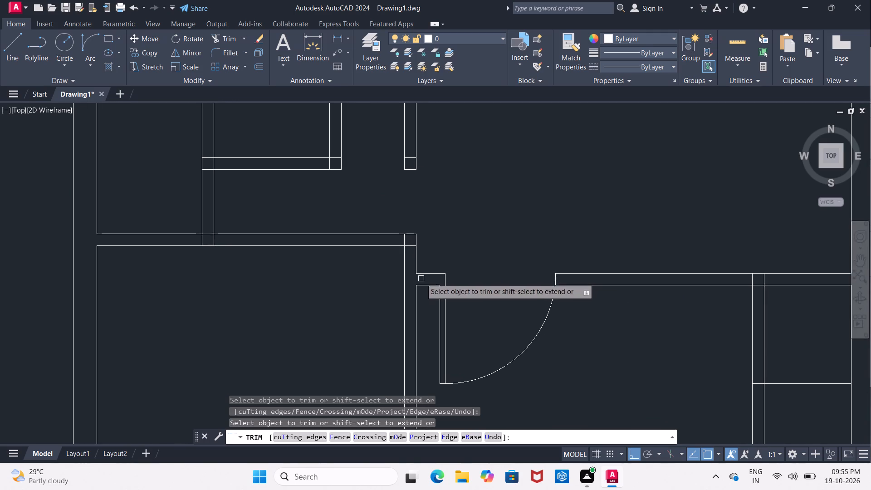
{"action": "scroll", "coordinate": [418, 268], "scroll_direction": "up", "scroll_amount": 3}
{"action": "left_click", "coordinate": [386, 205]}
{"action": "left_click", "coordinate": [363, 190]}
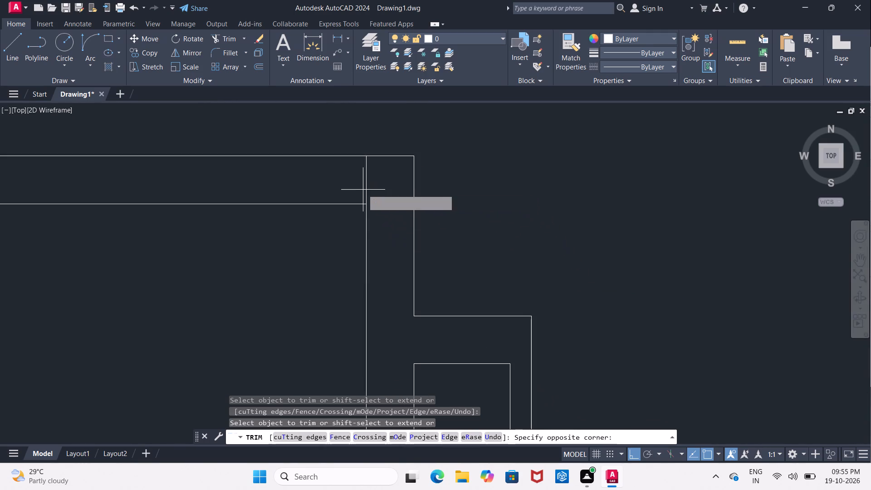
{"action": "left_click", "coordinate": [372, 189]}
{"action": "scroll", "coordinate": [373, 191], "scroll_direction": "down", "scroll_amount": 4}
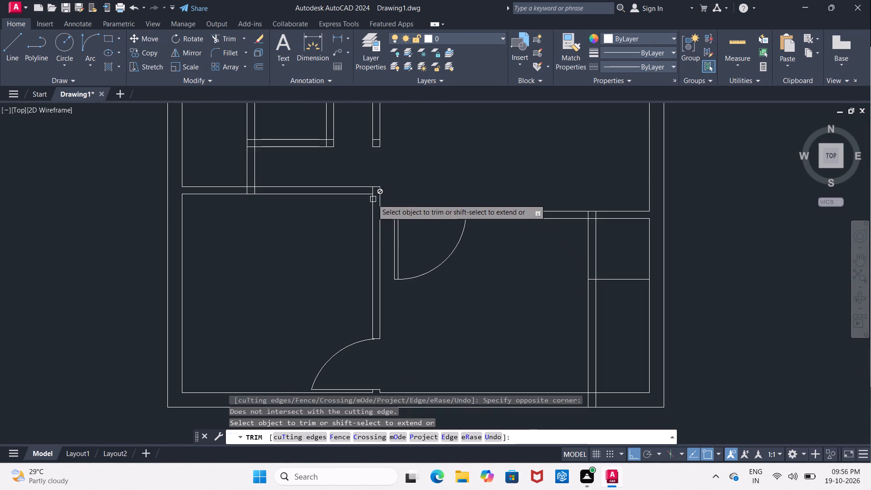
{"action": "middle_click_drag", "start_coordinate": [238, 242], "coordinate": [249, 246]}
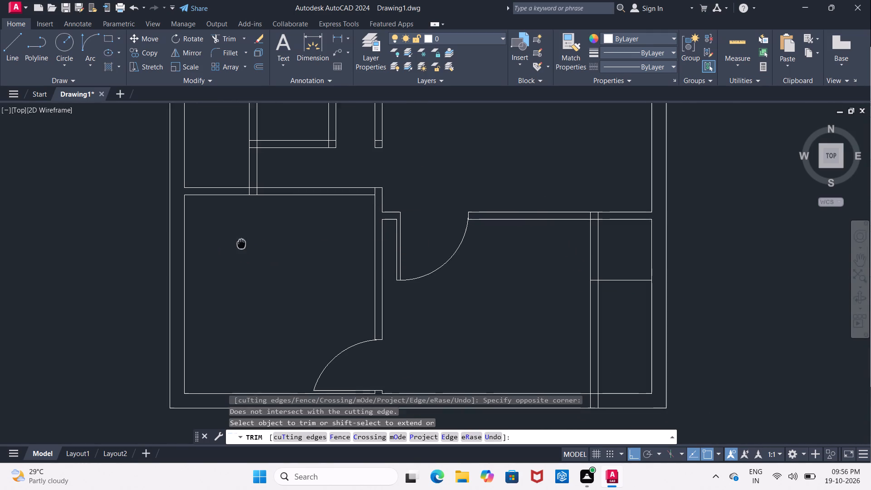
{"action": "middle_click_drag", "start_coordinate": [249, 246], "coordinate": [327, 278]}
{"action": "scroll", "coordinate": [323, 213], "scroll_direction": "up", "scroll_amount": 2}
{"action": "key", "text": "Escape"}
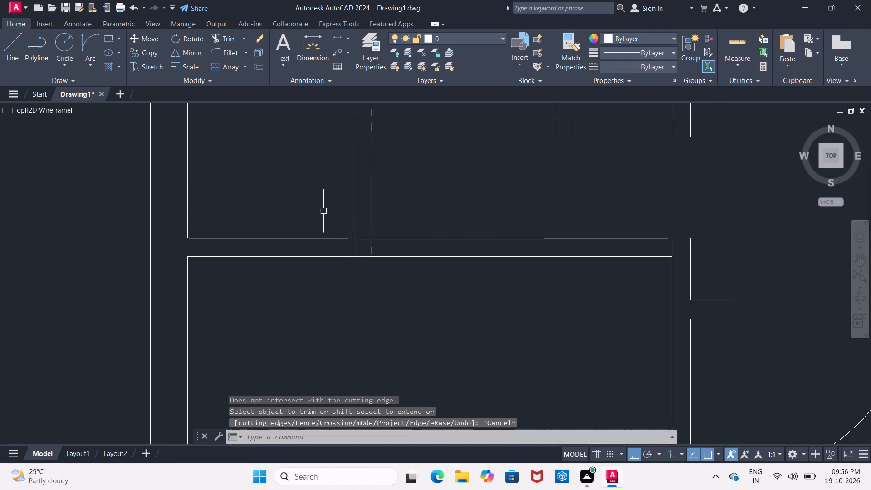
Offset the upper line of the horizontal wall above the lower-left room 2" upward.
{"action": "key", "text": "o"}
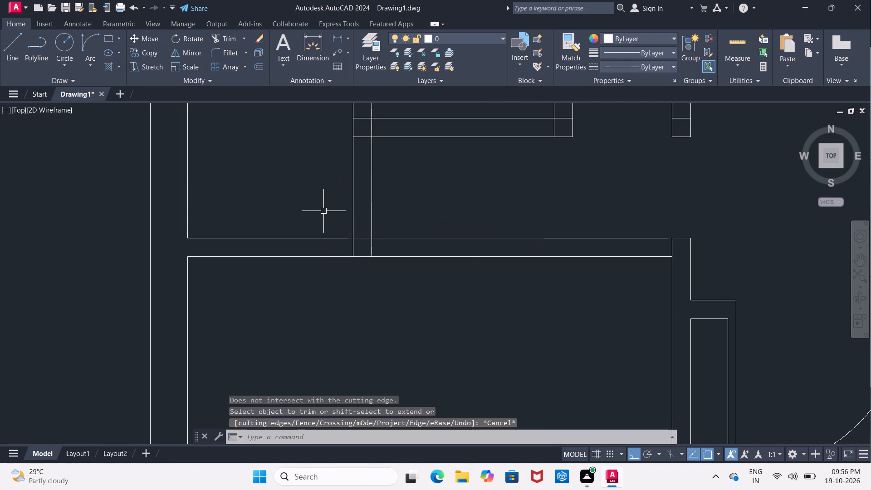
{"action": "key", "text": "Return"}
{"action": "key", "text": "2"}
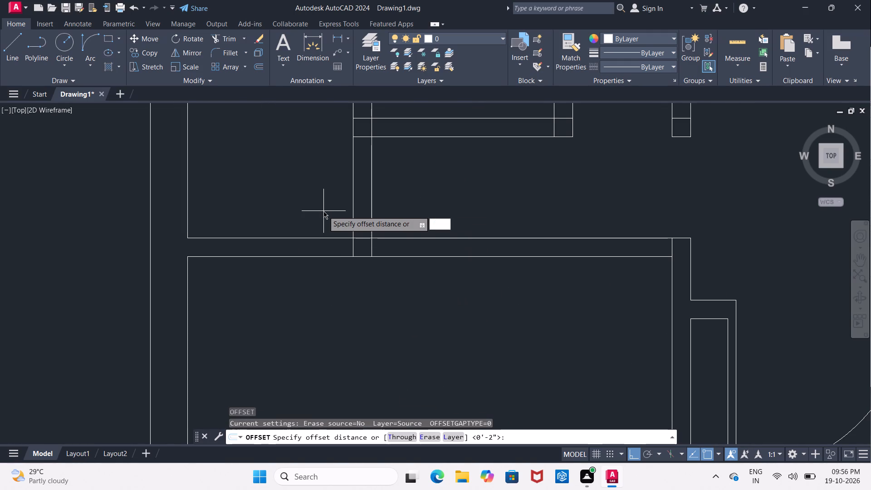
{"action": "key", "text": "shift+quotedbl"}
{"action": "key", "text": "Return"}
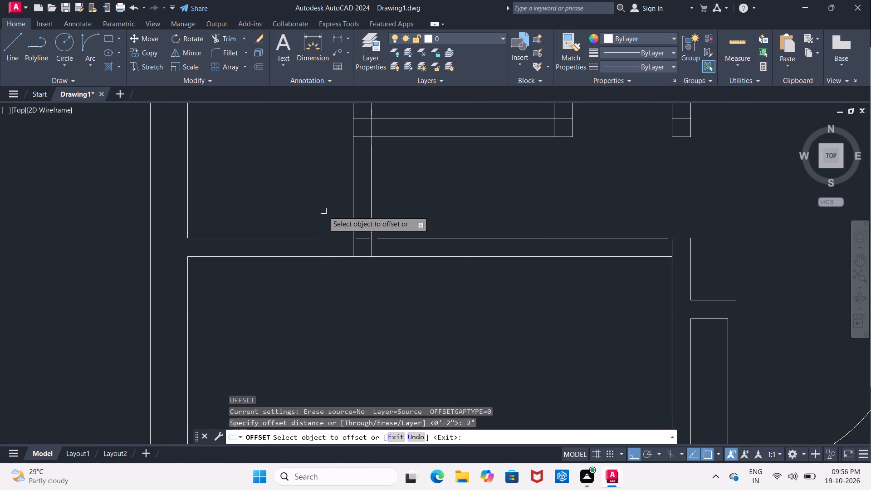
{"action": "left_click", "coordinate": [315, 239]}
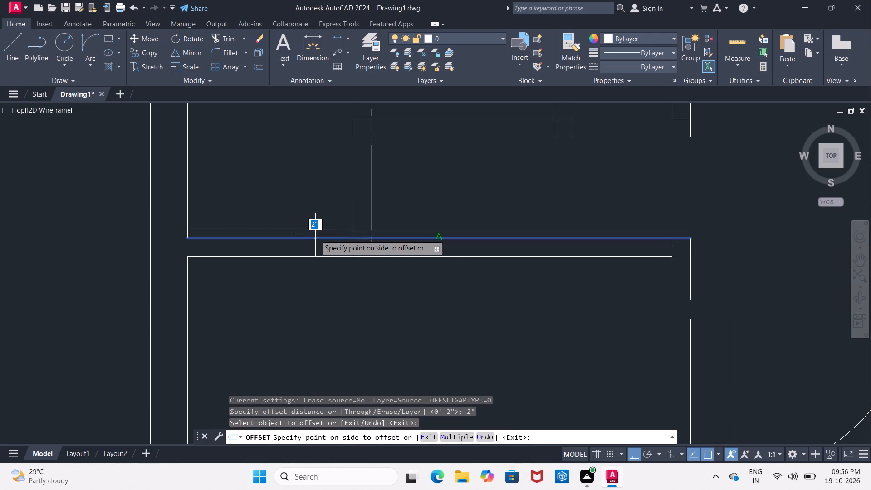
{"action": "left_click", "coordinate": [315, 226]}
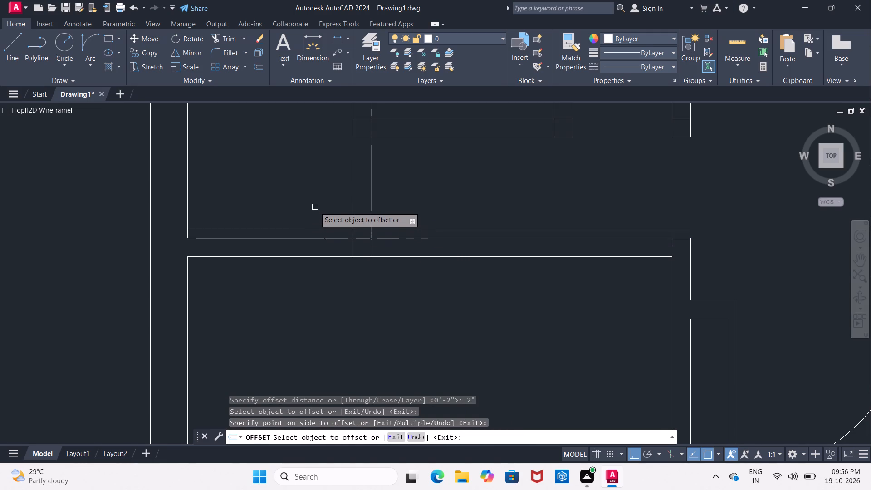
{"action": "key", "text": "Return"}
Offset the right line of the vertical wall above that horizontal wall 3' to the left.
{"action": "key", "text": "Return"}
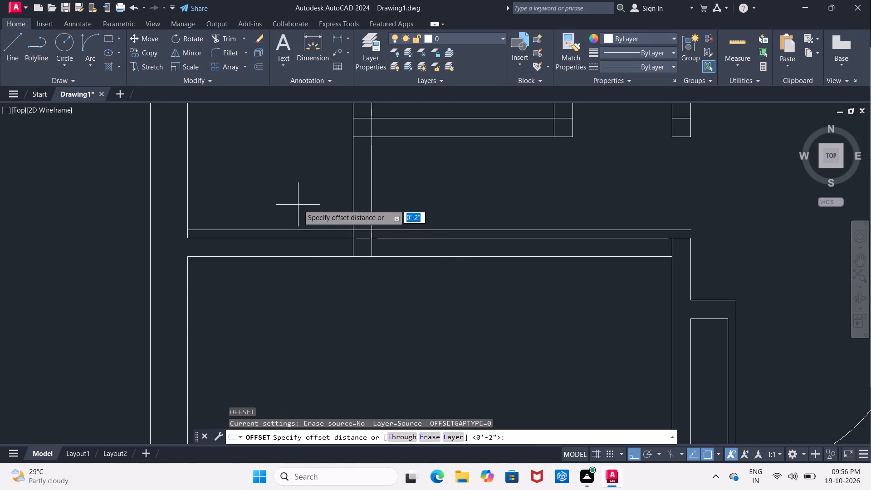
{"action": "type", "text": "3'"}
{"action": "key", "text": "Return"}
{"action": "scroll", "coordinate": [298, 205], "scroll_direction": "up", "scroll_amount": 1}
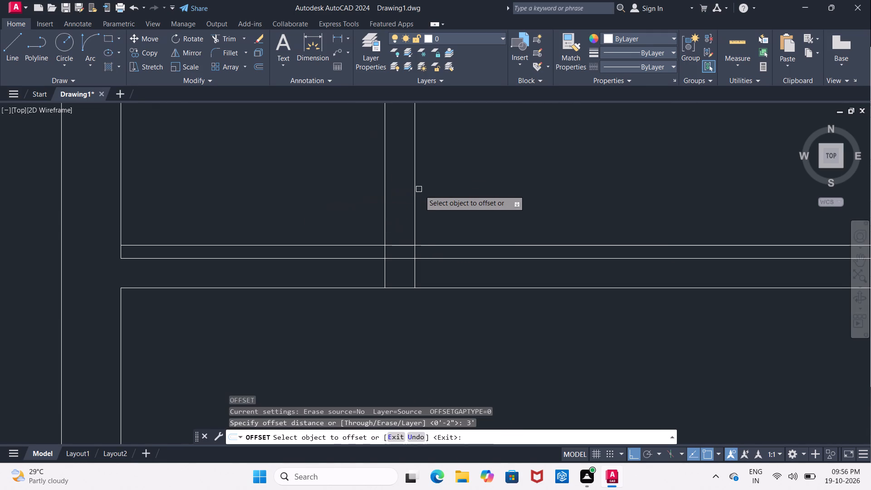
{"action": "left_click", "coordinate": [412, 205]}
{"action": "left_click", "coordinate": [324, 211]}
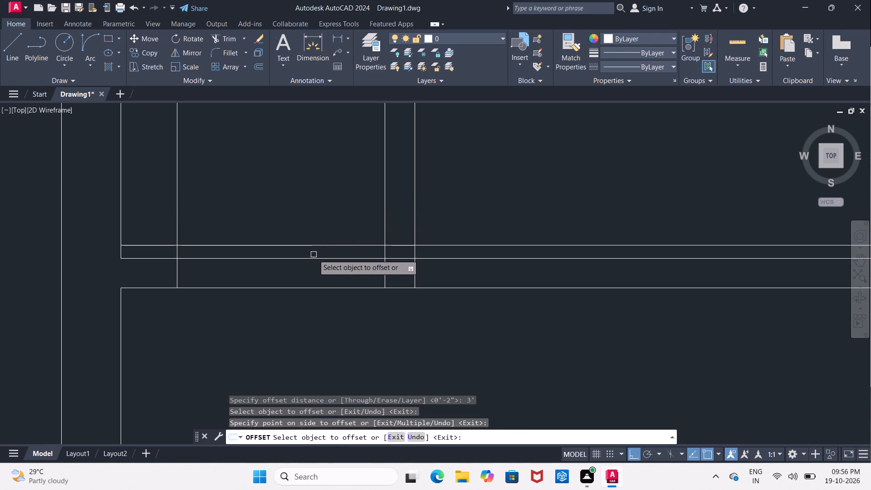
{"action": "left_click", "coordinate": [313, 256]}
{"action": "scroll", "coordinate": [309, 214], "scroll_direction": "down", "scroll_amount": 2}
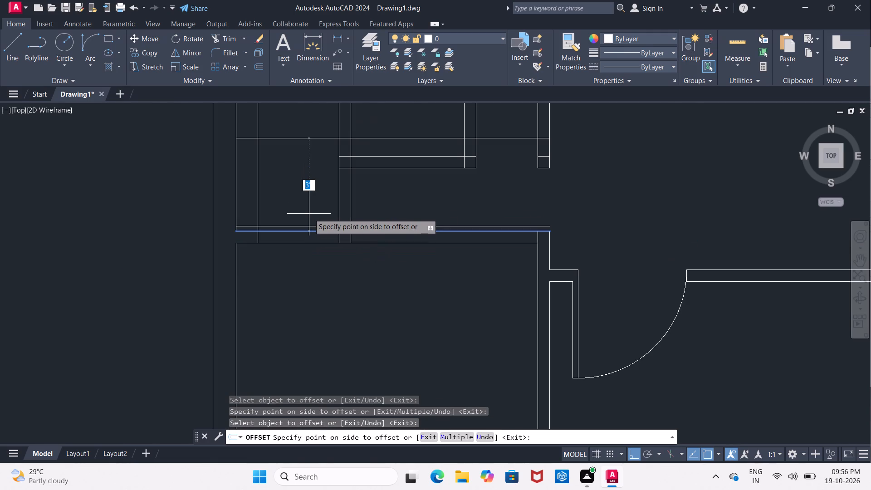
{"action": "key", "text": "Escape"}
Trim the 2" offset line beyond the 3' offset line, and trim the 3' line's end below that corner.
{"action": "scroll", "coordinate": [301, 214], "scroll_direction": "up", "scroll_amount": 1}
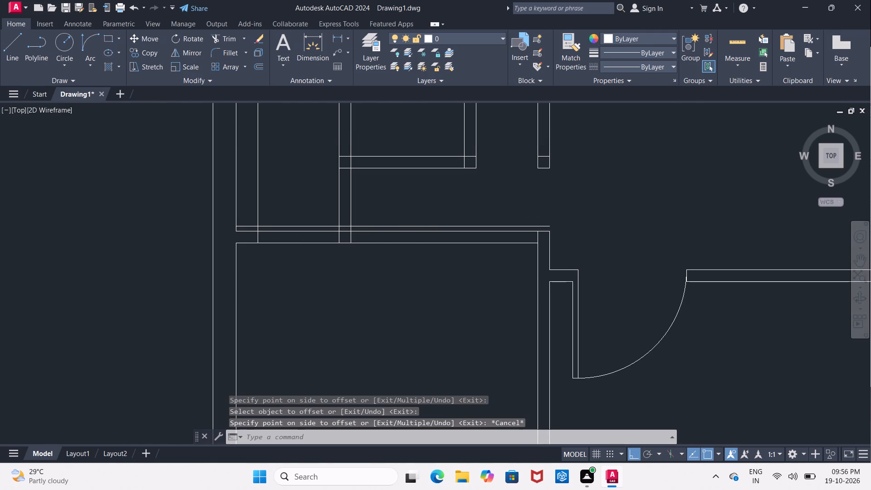
{"action": "type", "text": "tr"}
{"action": "key", "text": "space"}
{"action": "key", "text": "space"}
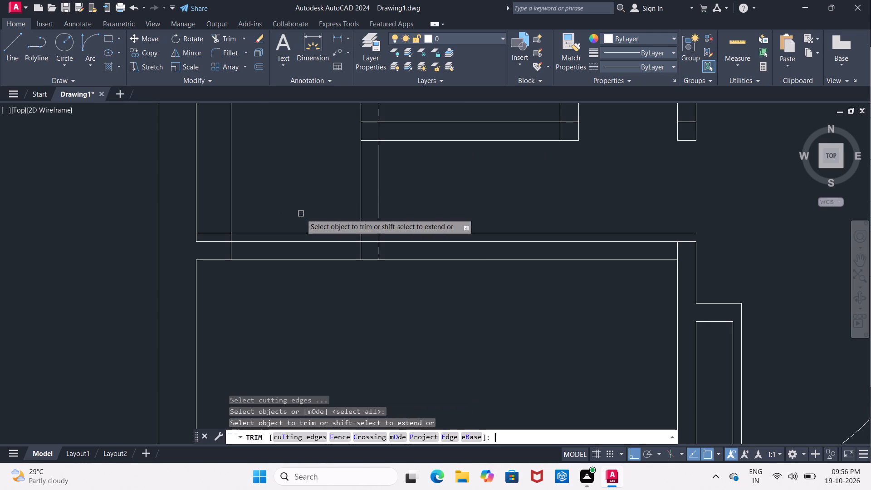
{"action": "left_click", "coordinate": [233, 251]}
{"action": "scroll", "coordinate": [222, 240], "scroll_direction": "up", "scroll_amount": 2}
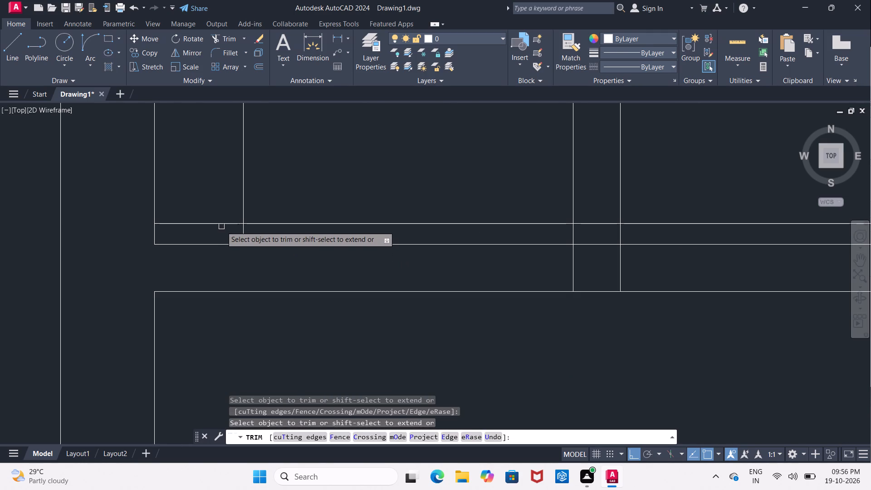
{"action": "left_click", "coordinate": [221, 224]}
{"action": "left_click", "coordinate": [243, 232]}
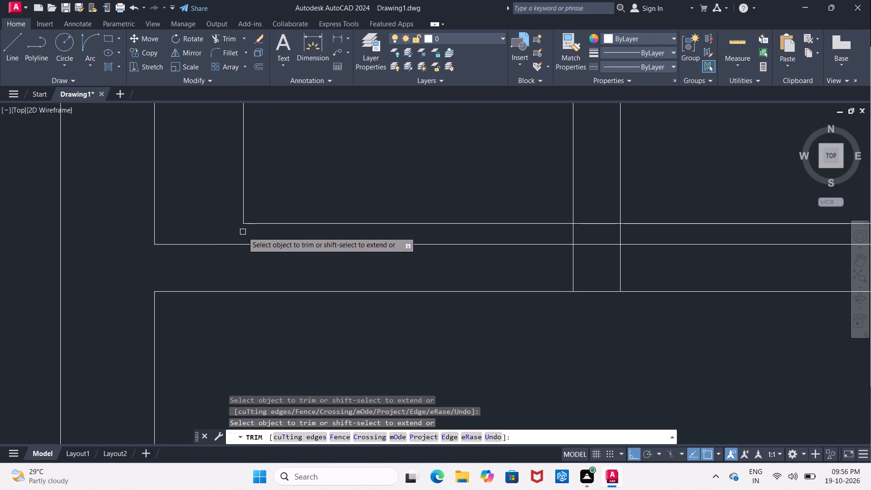
{"action": "key", "text": "Escape"}
Erase the vertical 3' offset line.
{"action": "left_click", "coordinate": [243, 193]}
{"action": "key", "text": "Delete"}
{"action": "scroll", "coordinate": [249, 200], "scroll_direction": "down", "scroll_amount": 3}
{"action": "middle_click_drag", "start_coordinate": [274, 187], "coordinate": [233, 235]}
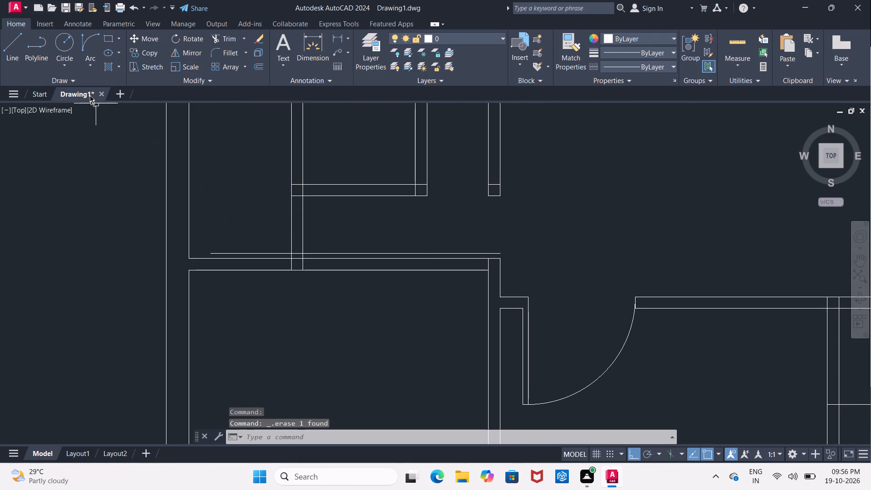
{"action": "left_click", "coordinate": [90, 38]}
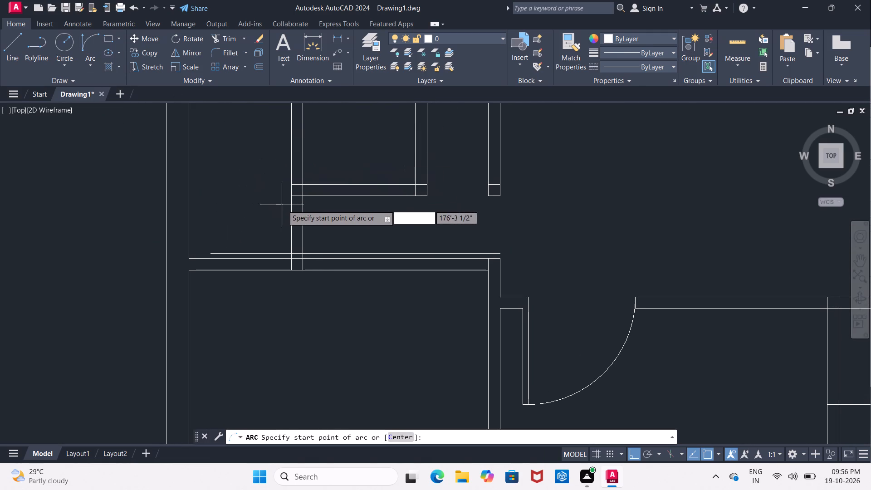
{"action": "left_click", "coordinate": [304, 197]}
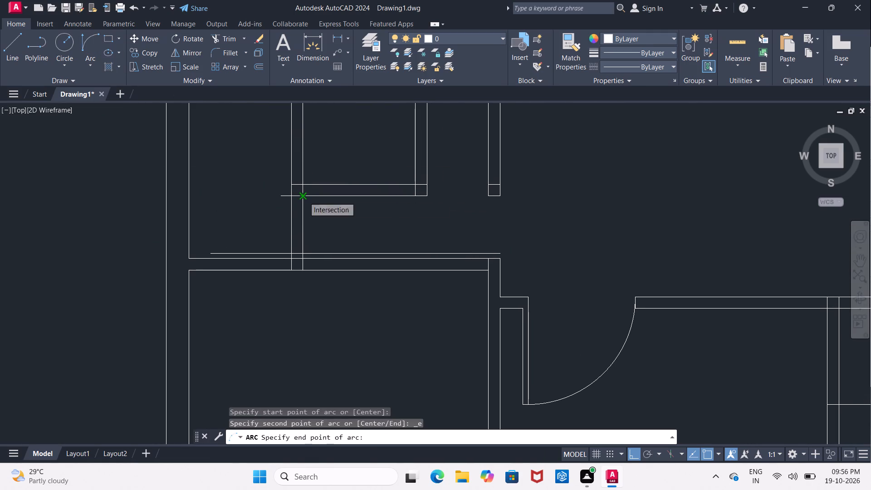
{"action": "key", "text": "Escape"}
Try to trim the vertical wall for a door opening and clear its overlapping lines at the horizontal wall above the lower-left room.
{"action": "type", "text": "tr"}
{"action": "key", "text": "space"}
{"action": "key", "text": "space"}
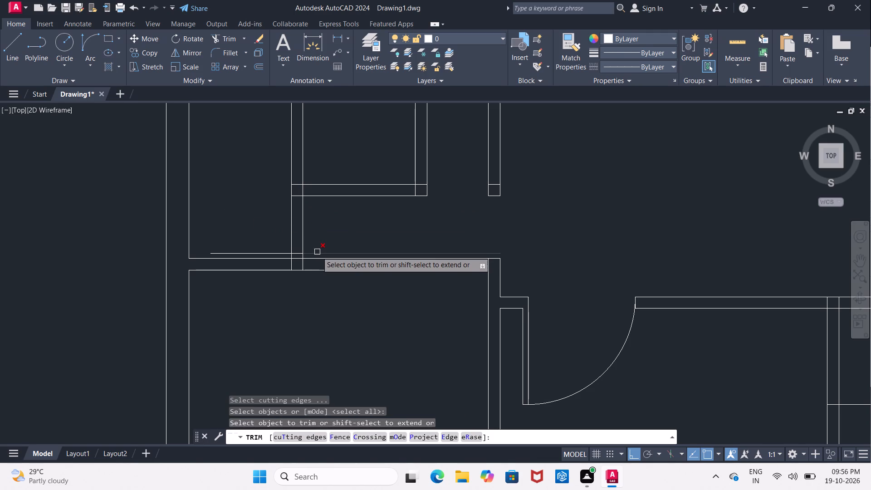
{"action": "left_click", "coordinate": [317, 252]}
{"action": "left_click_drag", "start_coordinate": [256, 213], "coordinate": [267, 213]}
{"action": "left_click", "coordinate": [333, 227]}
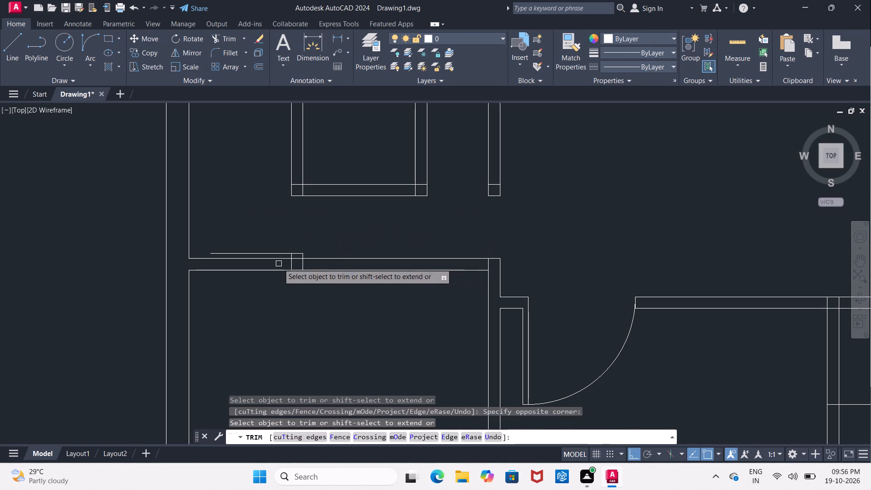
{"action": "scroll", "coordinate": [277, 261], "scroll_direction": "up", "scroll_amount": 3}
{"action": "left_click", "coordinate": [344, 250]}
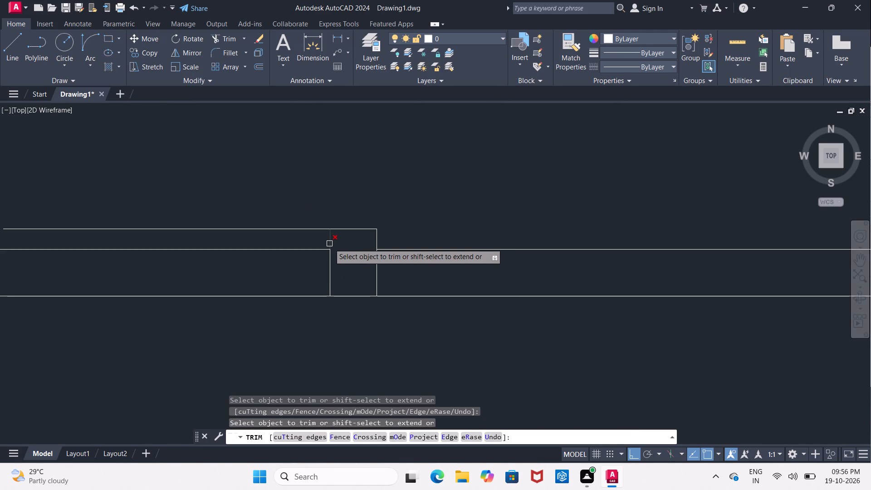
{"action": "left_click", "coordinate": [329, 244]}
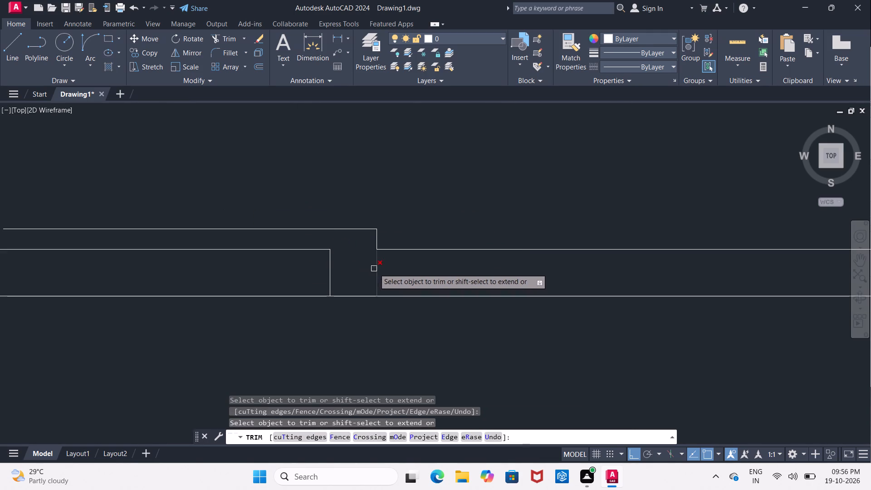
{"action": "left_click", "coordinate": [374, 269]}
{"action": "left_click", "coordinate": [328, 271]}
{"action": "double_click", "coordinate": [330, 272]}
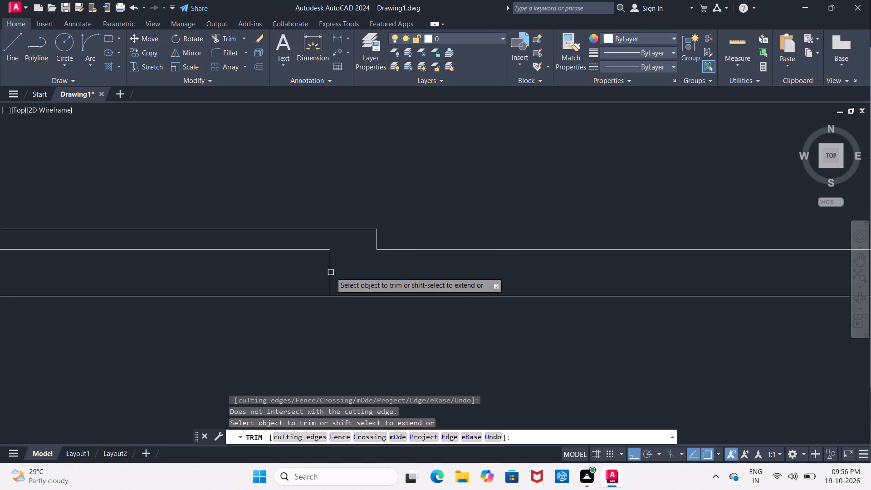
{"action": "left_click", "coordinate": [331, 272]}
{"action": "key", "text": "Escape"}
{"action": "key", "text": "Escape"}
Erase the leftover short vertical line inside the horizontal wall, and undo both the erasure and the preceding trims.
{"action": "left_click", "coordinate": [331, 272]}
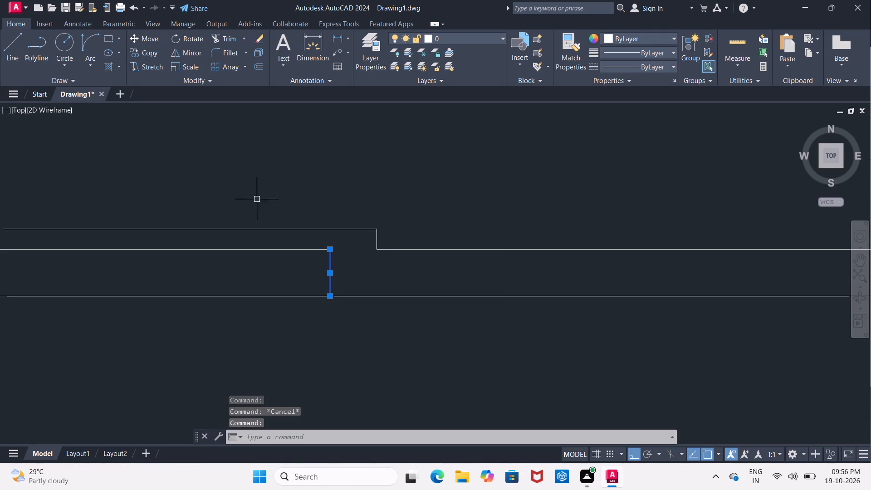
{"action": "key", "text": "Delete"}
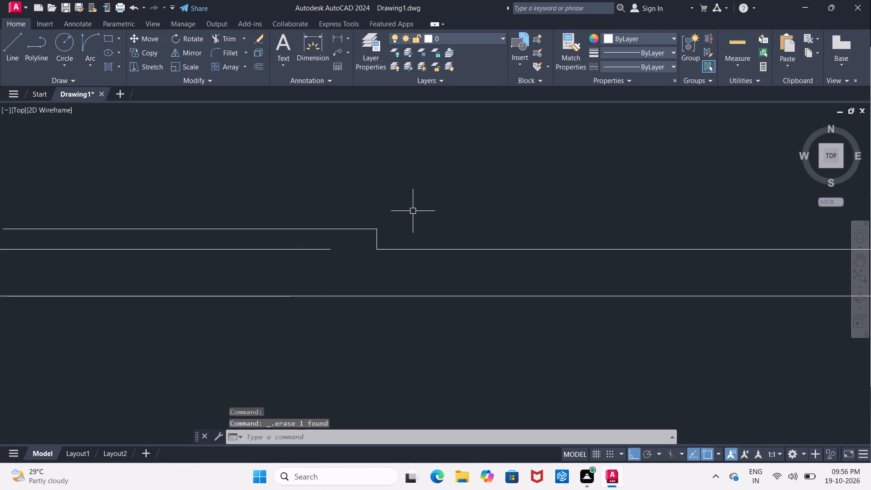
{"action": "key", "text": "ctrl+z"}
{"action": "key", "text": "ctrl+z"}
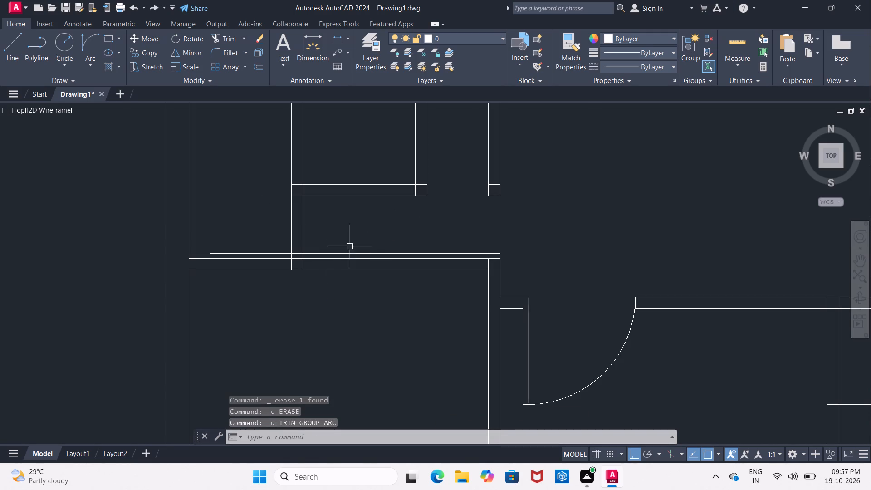
Trim the vertical wall's lines inside the horizontal wall above the lower-left room, and the horizontal wall's upper line across the junction.
{"action": "scroll", "coordinate": [319, 260], "scroll_direction": "up", "scroll_amount": 3}
{"action": "scroll", "coordinate": [283, 261], "scroll_direction": "up", "scroll_amount": 1}
{"action": "key", "text": "Escape"}
{"action": "type", "text": "tr"}
{"action": "key", "text": "space"}
{"action": "key", "text": "space"}
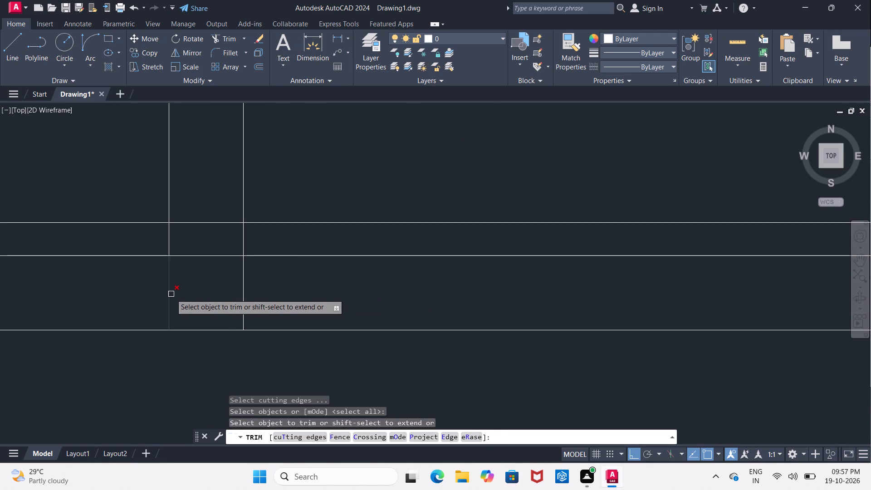
{"action": "left_click", "coordinate": [171, 294]}
{"action": "left_click", "coordinate": [240, 293]}
{"action": "left_click", "coordinate": [244, 289]}
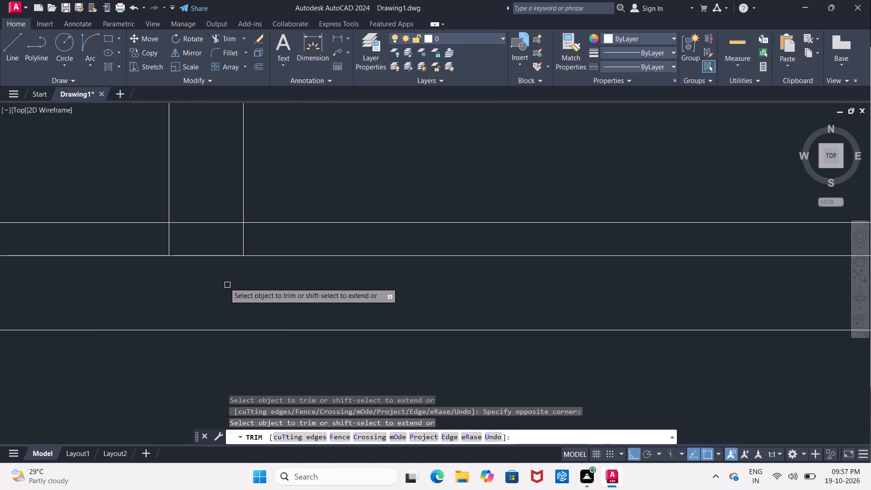
{"action": "left_click", "coordinate": [203, 258]}
Trim the 2" offset line on the far side of the vertical wall and between the vertical wall's two lines.
{"action": "scroll", "coordinate": [204, 260], "scroll_direction": "down", "scroll_amount": 4}
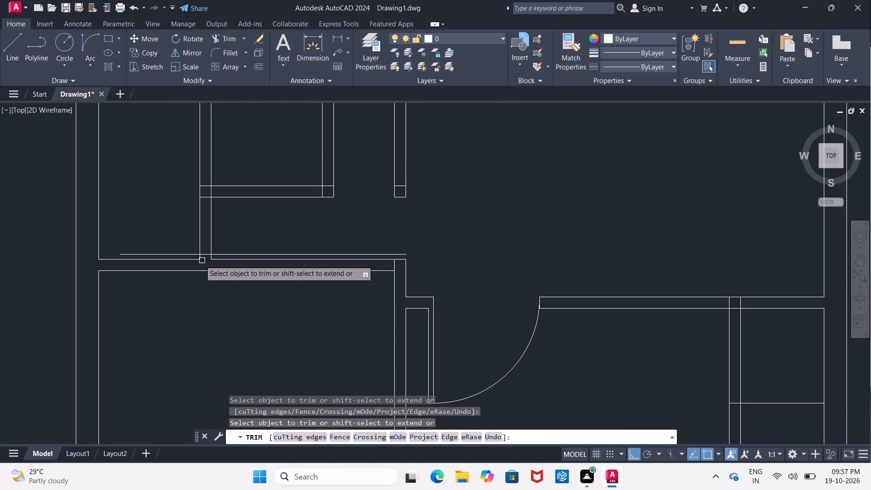
{"action": "scroll", "coordinate": [198, 260], "scroll_direction": "up", "scroll_amount": 2}
{"action": "left_click", "coordinate": [242, 246]}
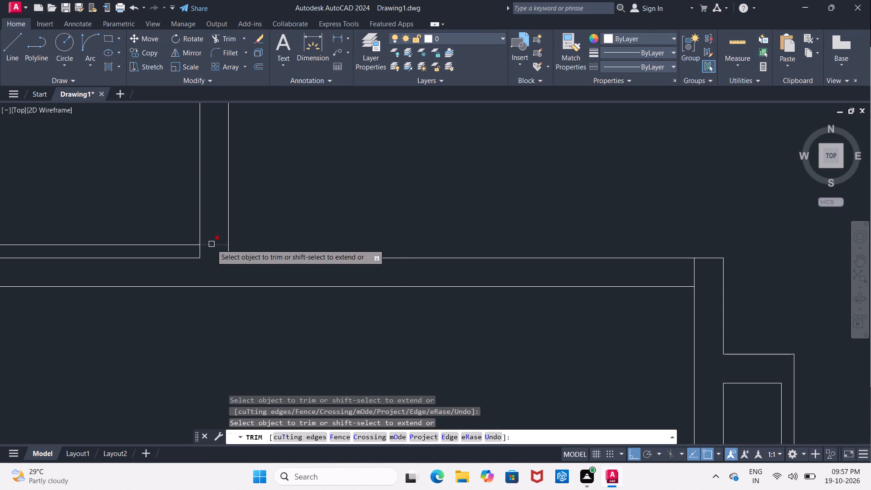
{"action": "left_click", "coordinate": [211, 244]}
{"action": "scroll", "coordinate": [210, 252], "scroll_direction": "down", "scroll_amount": 1}
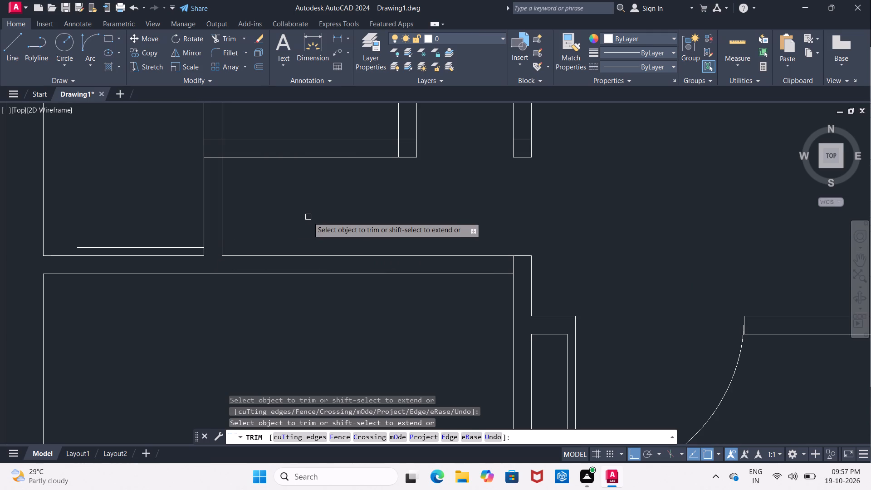
{"action": "key", "text": "grave"}
{"action": "key", "text": "Escape"}
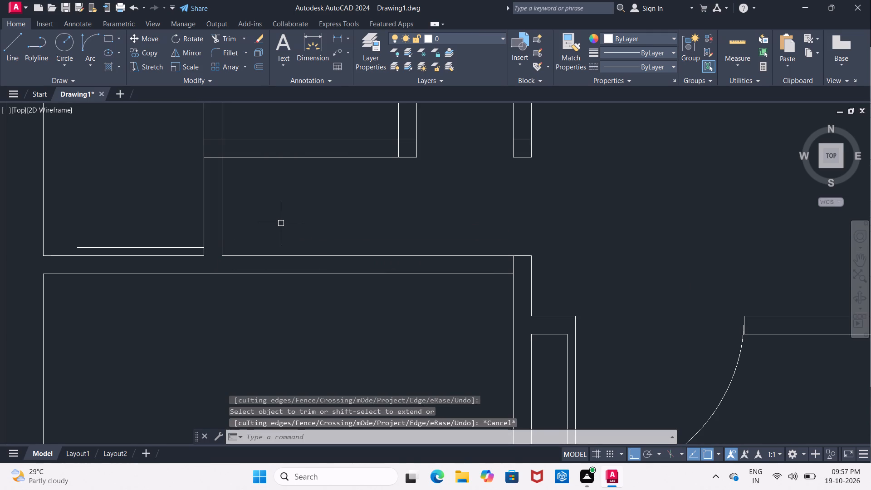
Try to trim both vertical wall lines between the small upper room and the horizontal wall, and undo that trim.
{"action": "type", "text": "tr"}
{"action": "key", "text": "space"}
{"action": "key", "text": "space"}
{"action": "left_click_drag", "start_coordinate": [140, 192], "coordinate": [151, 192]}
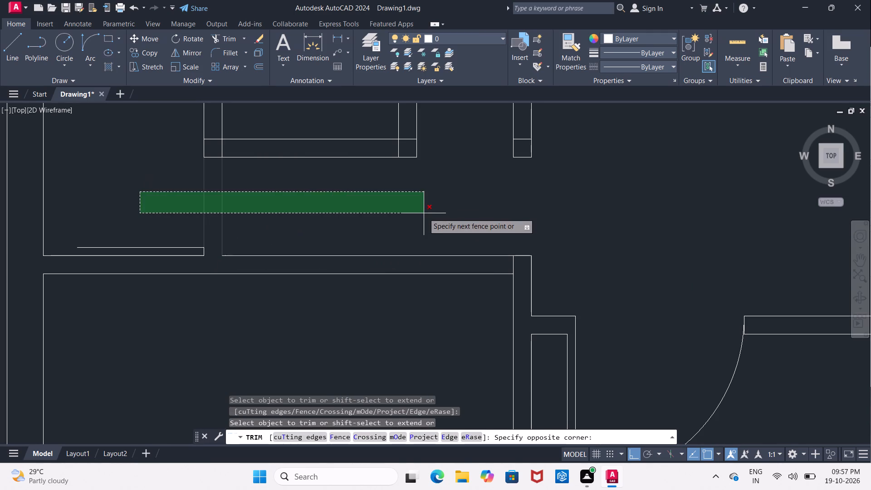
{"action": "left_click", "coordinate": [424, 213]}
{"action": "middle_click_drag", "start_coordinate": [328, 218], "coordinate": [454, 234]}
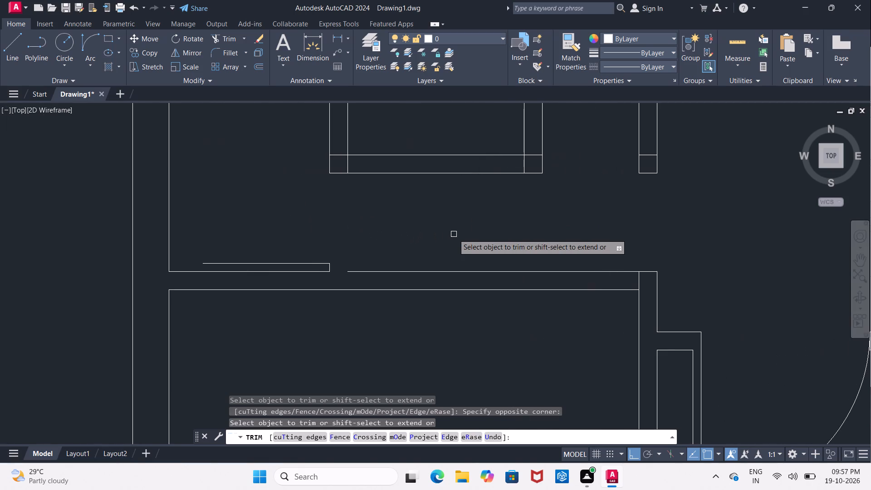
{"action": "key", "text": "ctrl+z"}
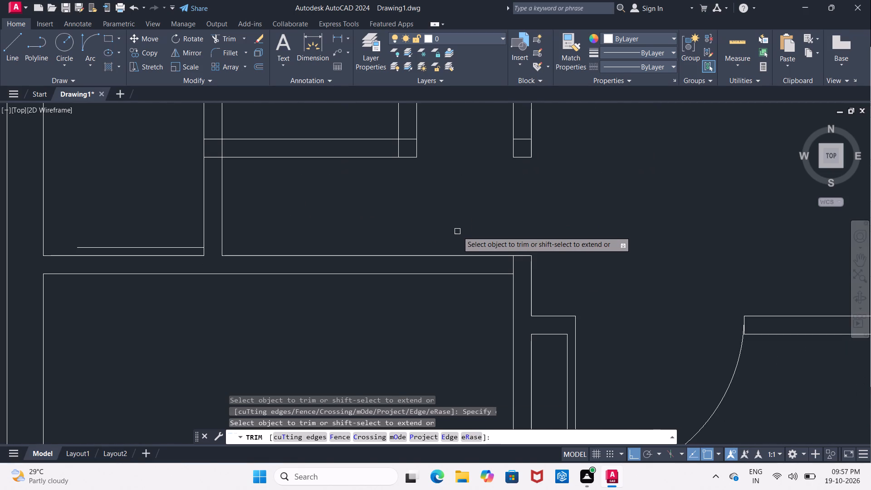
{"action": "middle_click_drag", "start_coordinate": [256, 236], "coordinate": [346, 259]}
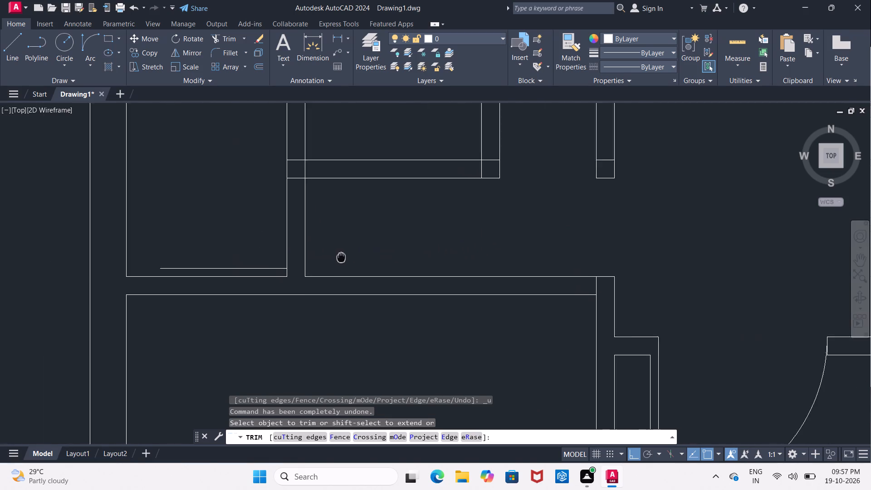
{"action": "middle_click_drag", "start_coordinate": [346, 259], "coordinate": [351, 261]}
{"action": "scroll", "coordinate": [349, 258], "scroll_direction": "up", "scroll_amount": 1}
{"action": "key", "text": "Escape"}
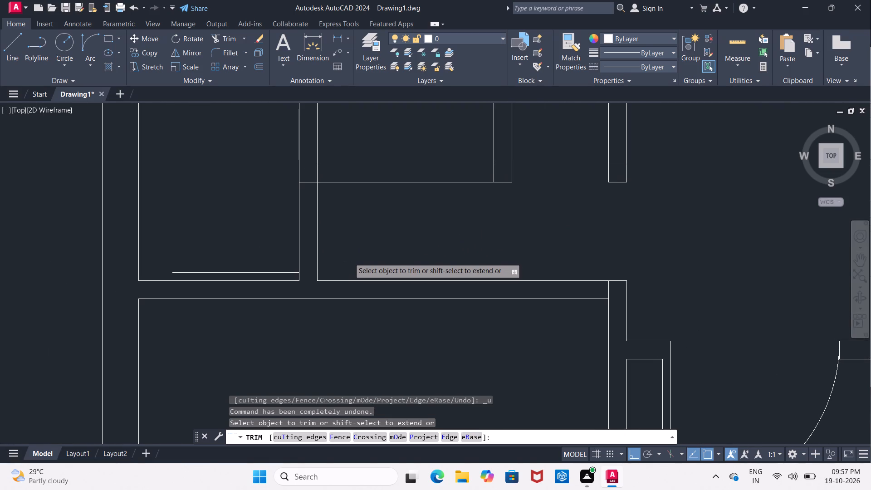
Extend the 2" offset line across the vertical wall to the wall's far line.
{"action": "key", "text": "e"}
{"action": "key", "text": "x"}
{"action": "key", "text": "space"}
{"action": "key", "text": "space"}
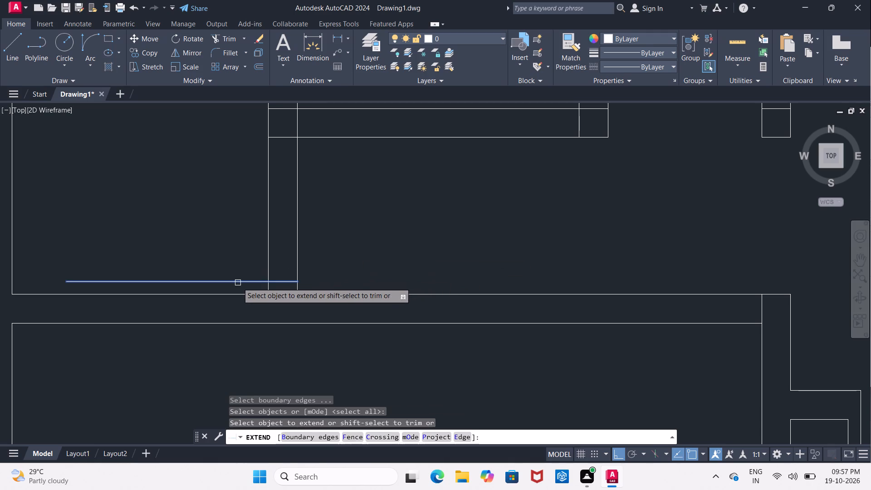
{"action": "left_click", "coordinate": [238, 283]}
{"action": "key", "text": "Escape"}
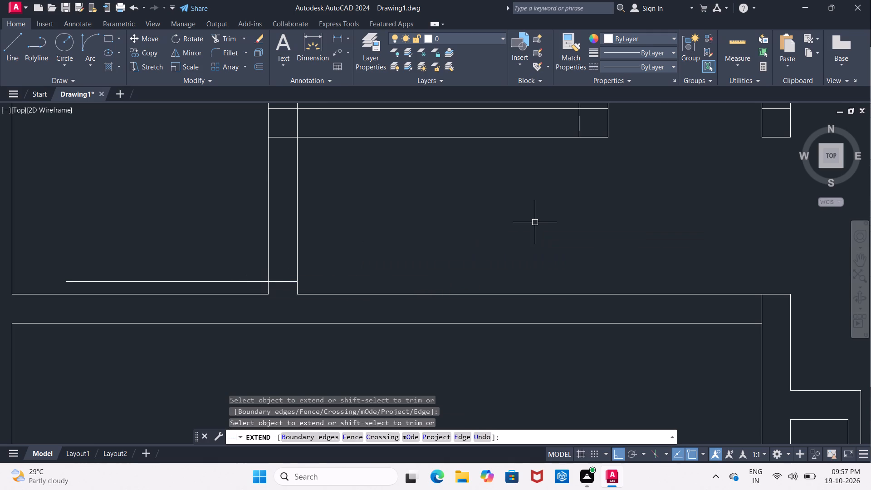
Trim both vertical wall lines between the small upper room's lower wall and the 2" offset line to form the door opening.
{"action": "type", "text": "tr"}
{"action": "key", "text": "space"}
{"action": "key", "text": "space"}
{"action": "left_click_drag", "start_coordinate": [194, 209], "coordinate": [235, 210]}
{"action": "left_click", "coordinate": [406, 216]}
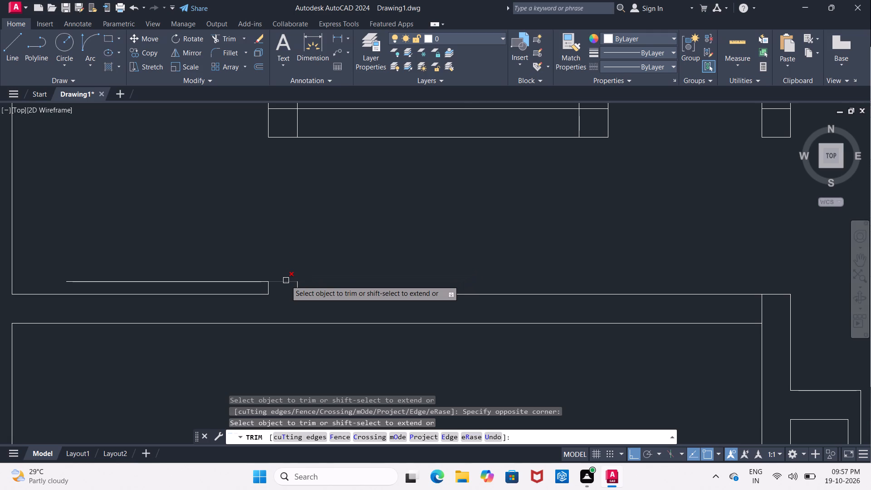
{"action": "scroll", "coordinate": [303, 229], "scroll_direction": "down", "scroll_amount": 1}
{"action": "middle_click_drag", "start_coordinate": [306, 234], "coordinate": [356, 261]}
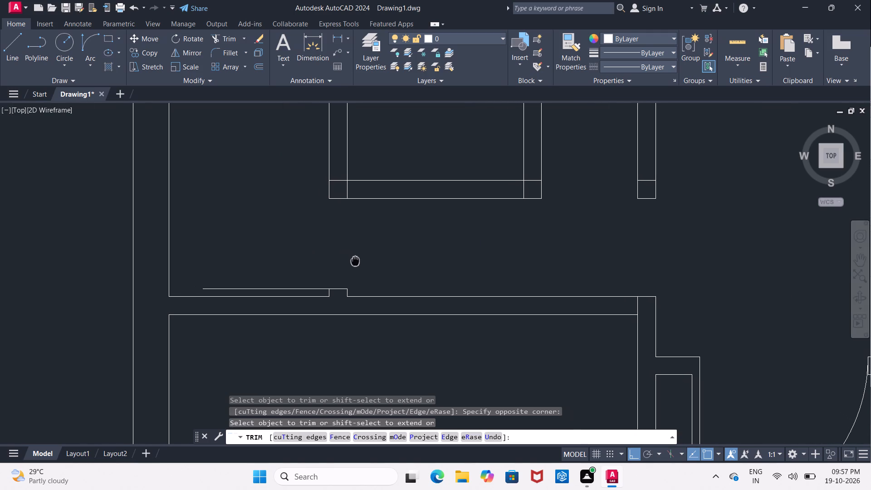
{"action": "middle_click_drag", "start_coordinate": [356, 261], "coordinate": [357, 260]}
{"action": "key", "text": "Escape"}
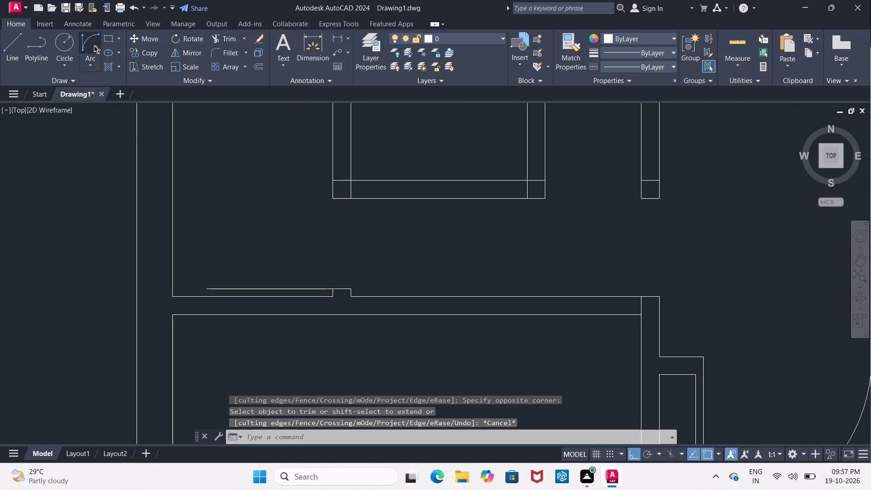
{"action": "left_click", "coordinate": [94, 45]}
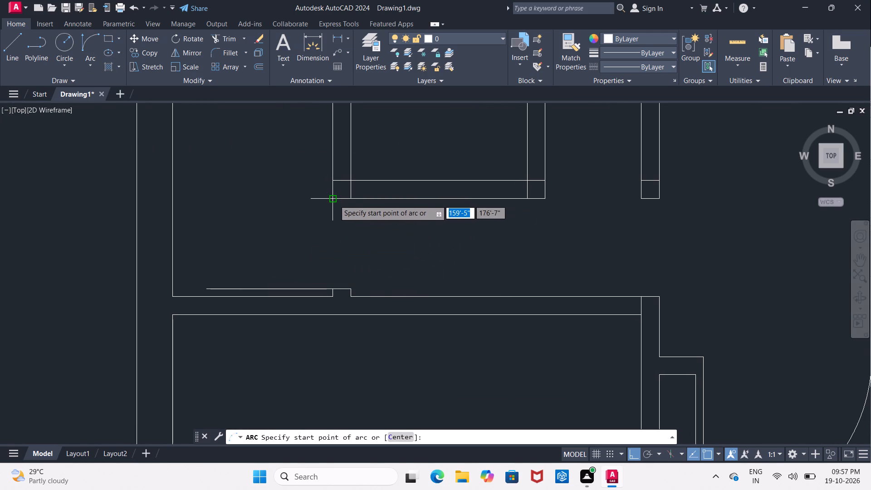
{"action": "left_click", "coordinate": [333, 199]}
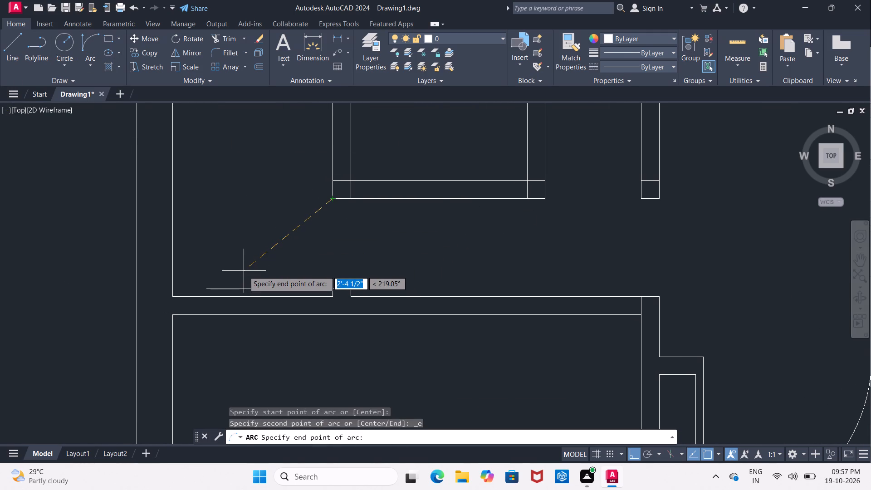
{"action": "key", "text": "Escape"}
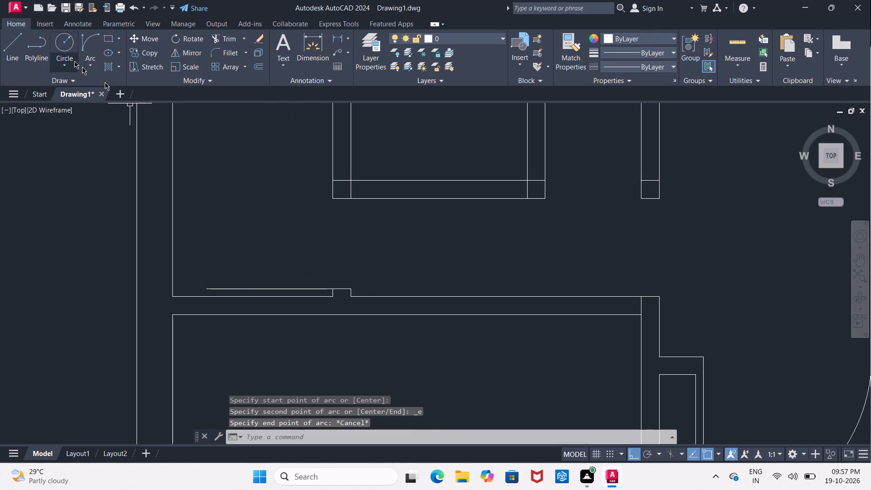
Draw the door swing arc from the small upper room's lower-left outer corner to the free end of the door leaf.
{"action": "left_click", "coordinate": [93, 44]}
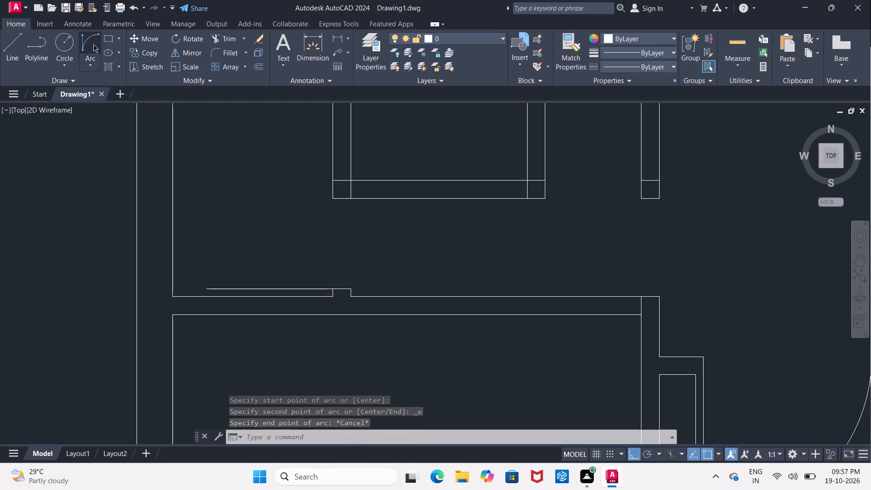
{"action": "left_click", "coordinate": [335, 199]}
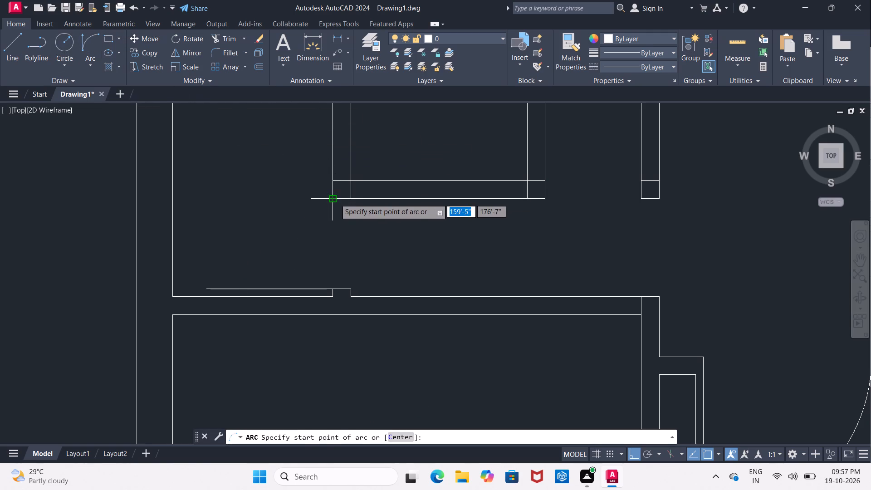
{"action": "left_click", "coordinate": [210, 288]}
{"action": "left_click", "coordinate": [223, 211]}
{"action": "scroll", "coordinate": [227, 211], "scroll_direction": "down", "scroll_amount": 2}
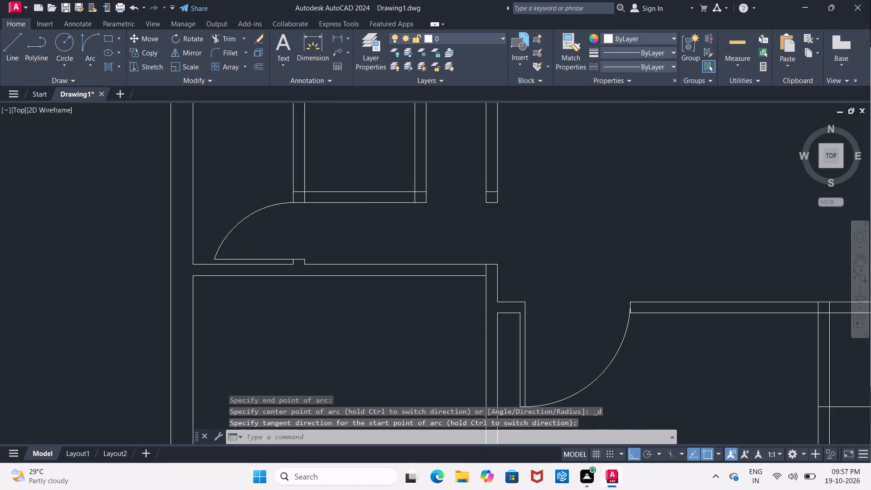
Trim the two overlapping wall line segments inside the small upper room's lower-left wall corner.
{"action": "scroll", "coordinate": [333, 183], "scroll_direction": "up", "scroll_amount": 1}
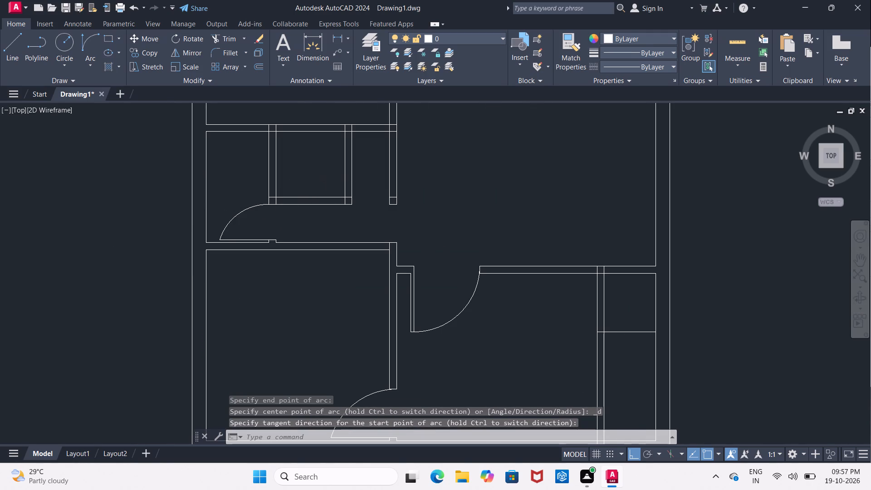
{"action": "scroll", "coordinate": [333, 183], "scroll_direction": "up", "scroll_amount": 1}
{"action": "type", "text": "tr"}
{"action": "key", "text": "space"}
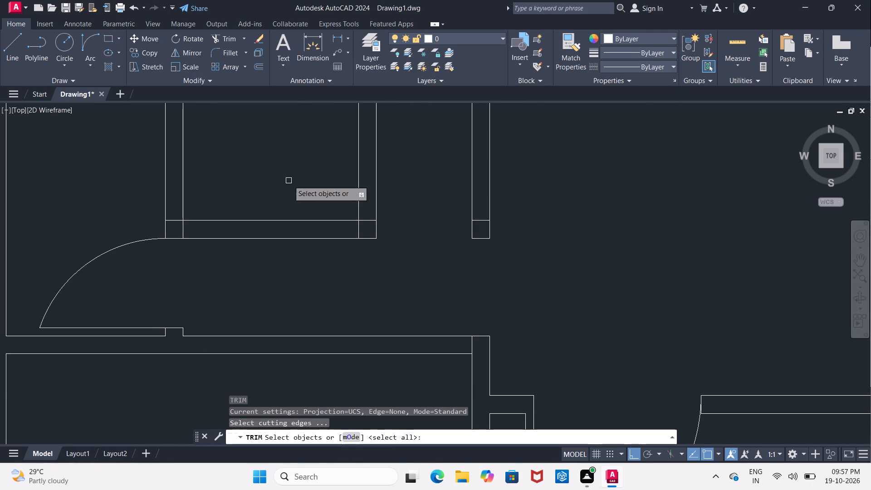
{"action": "key", "text": "space"}
{"action": "left_click", "coordinate": [177, 220]}
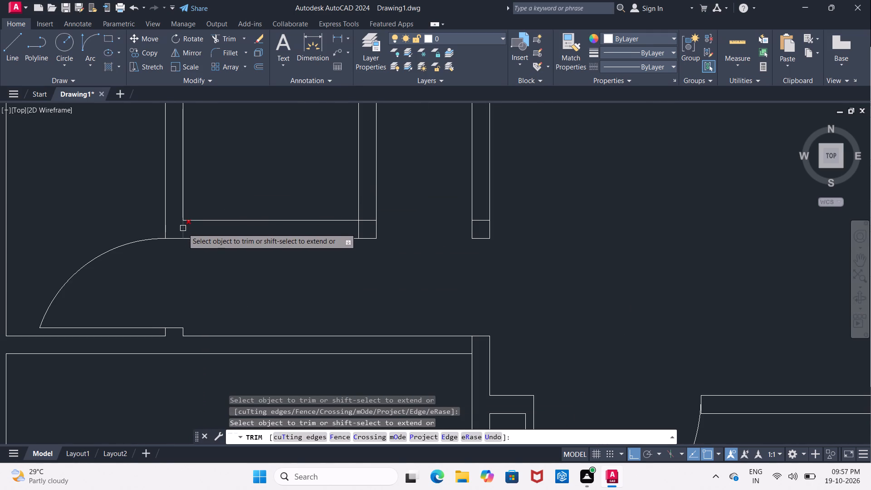
{"action": "left_click", "coordinate": [183, 228]}
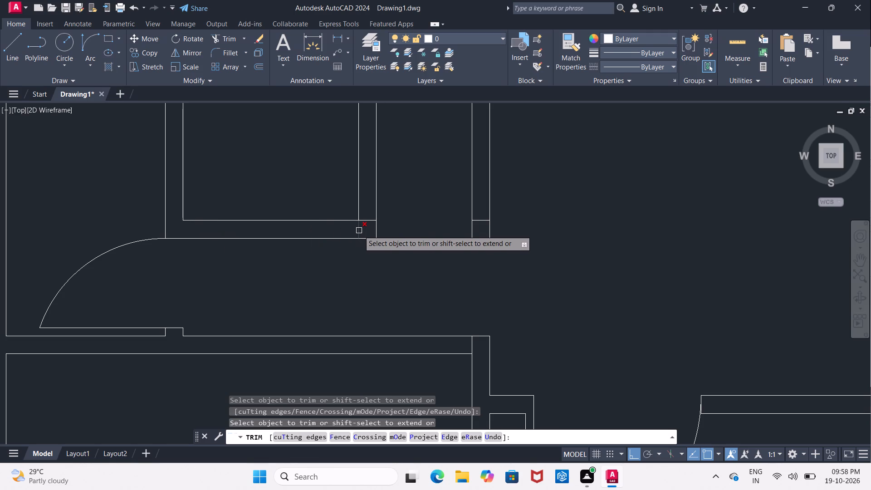
Trim the crossing line segments where the small upper room's left wall meets the horizontal wall above it.
{"action": "middle_click_drag", "start_coordinate": [340, 195], "coordinate": [337, 261]}
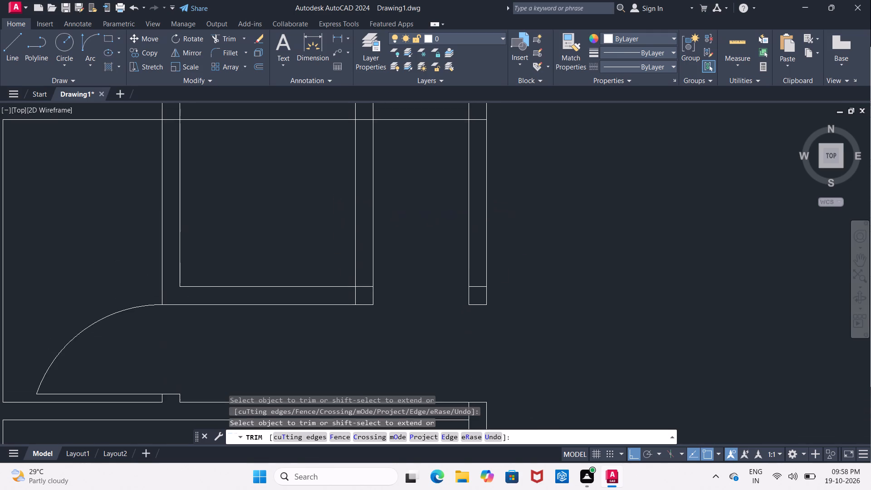
{"action": "scroll", "coordinate": [337, 261], "scroll_direction": "down", "scroll_amount": 1}
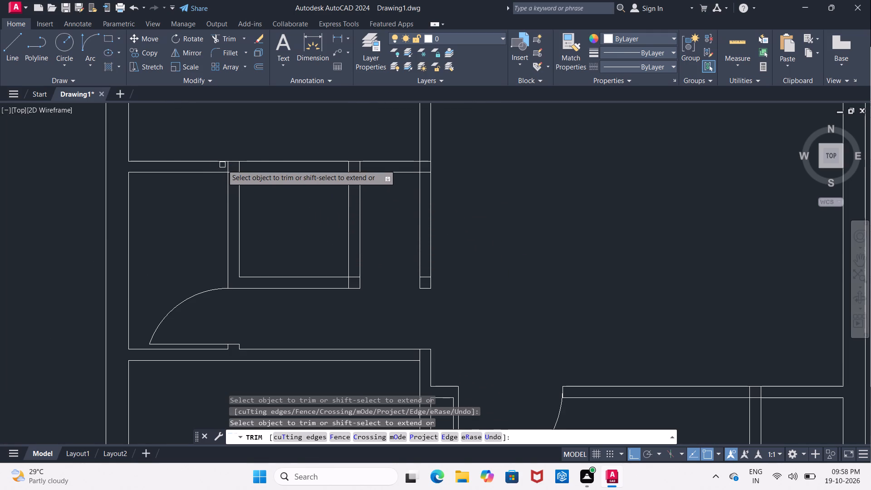
{"action": "scroll", "coordinate": [224, 165], "scroll_direction": "up", "scroll_amount": 3}
{"action": "left_click", "coordinate": [239, 174]}
{"action": "left_click", "coordinate": [286, 176]}
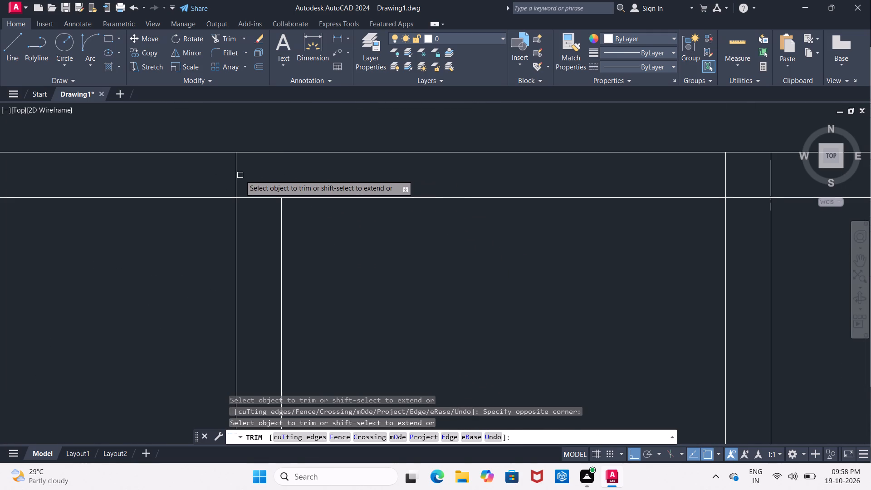
{"action": "left_click", "coordinate": [236, 175]}
{"action": "left_click", "coordinate": [261, 198]}
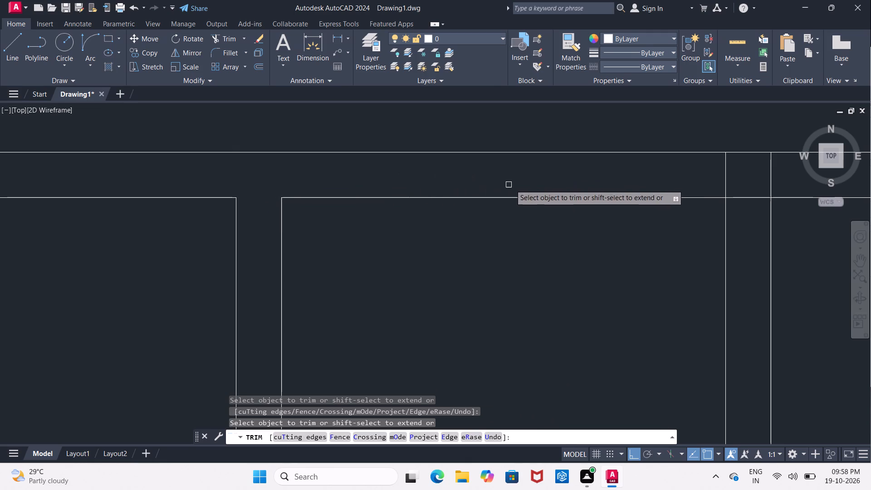
{"action": "middle_click_drag", "start_coordinate": [617, 176], "coordinate": [276, 191]}
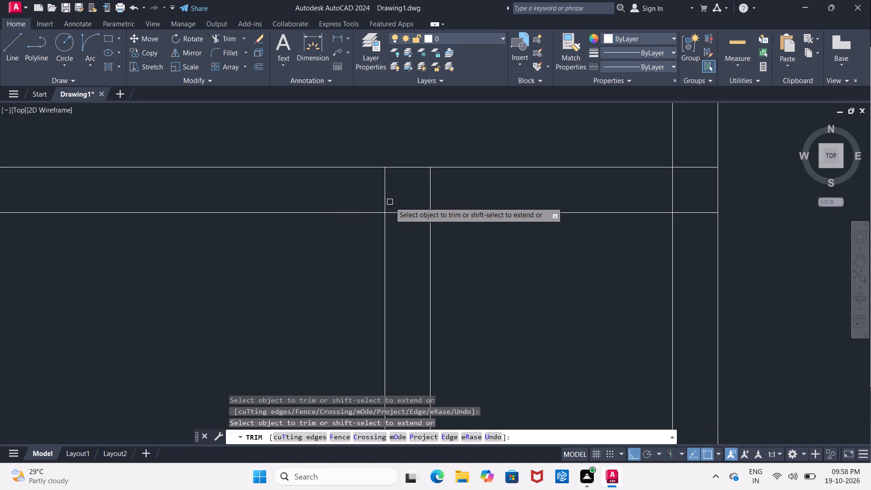
{"action": "scroll", "coordinate": [367, 191], "scroll_direction": "down", "scroll_amount": 3}
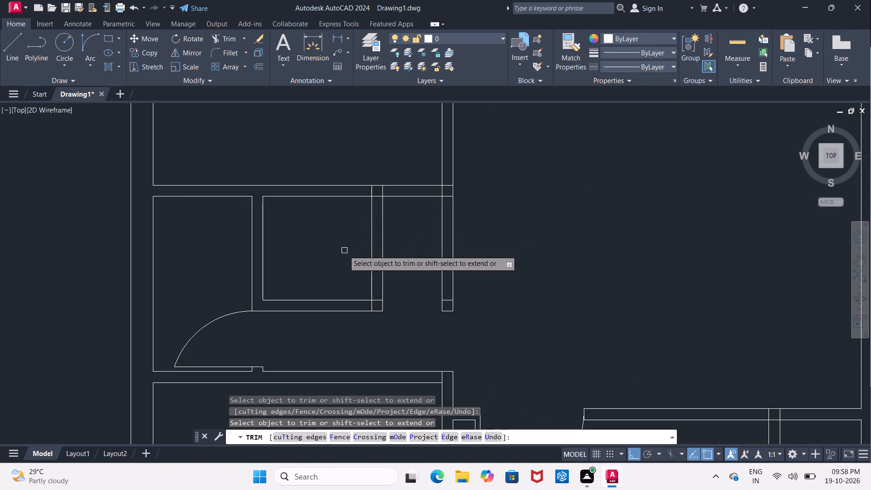
{"action": "key", "text": "Escape"}
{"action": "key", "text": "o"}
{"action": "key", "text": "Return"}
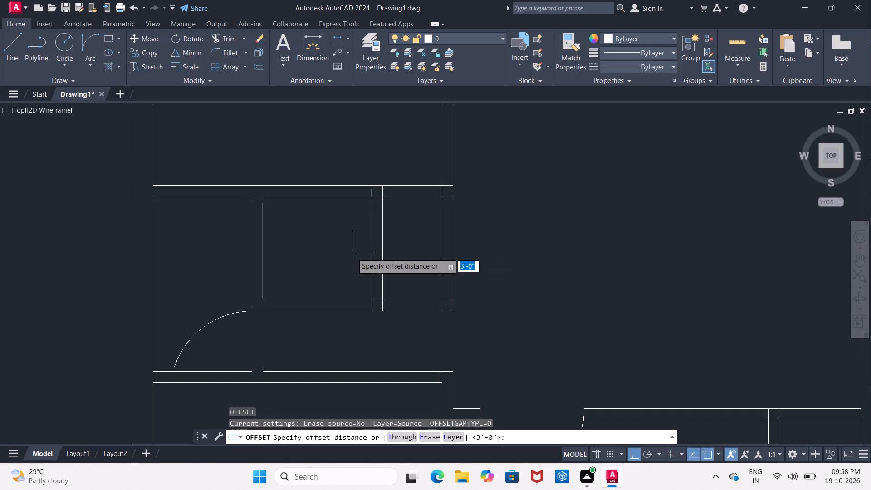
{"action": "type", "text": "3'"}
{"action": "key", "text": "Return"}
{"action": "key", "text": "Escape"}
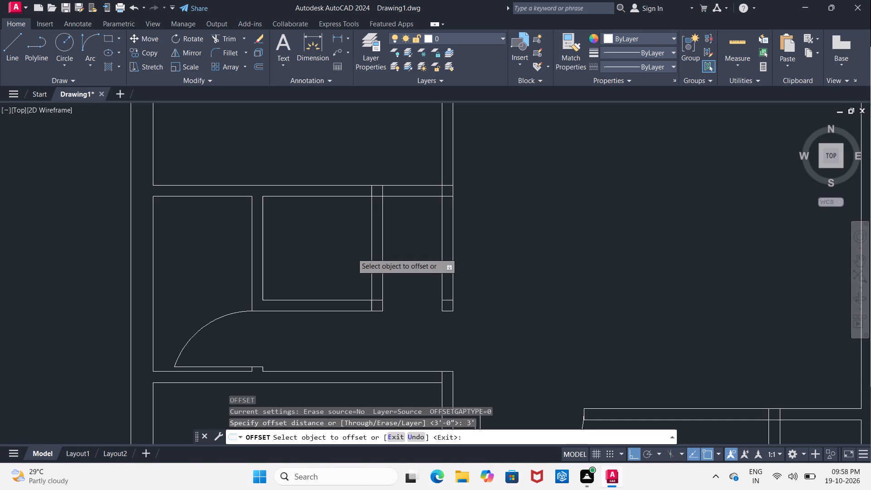
Offset the inner line of the small upper room's lower wall 2" into the room.
{"action": "key", "text": "o"}
{"action": "key", "text": "Return"}
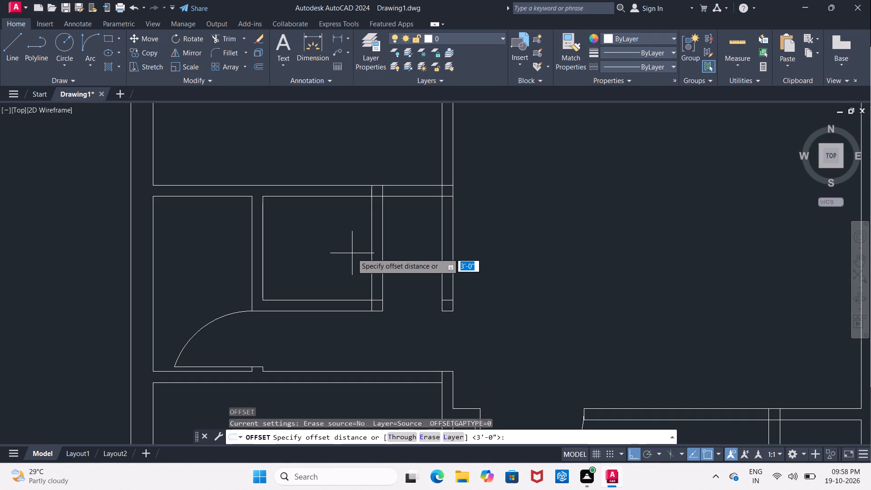
{"action": "type", "text": "2\""}
{"action": "key", "text": "Return"}
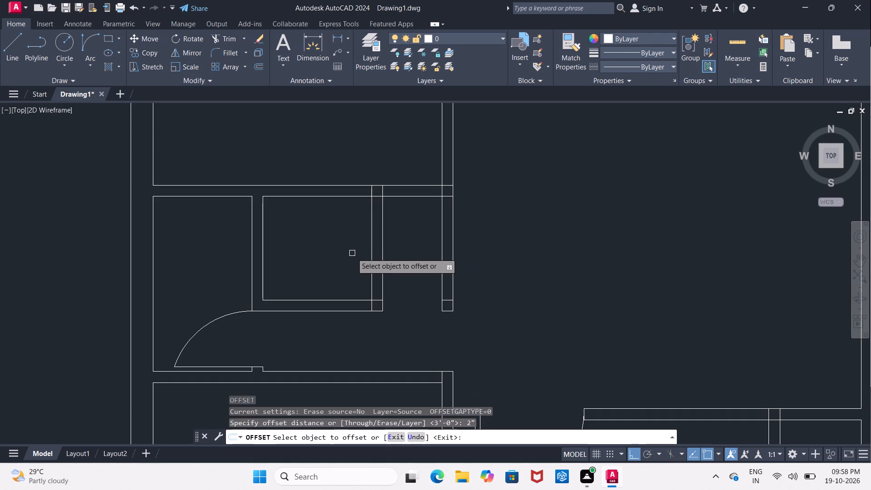
{"action": "left_click", "coordinate": [357, 299]}
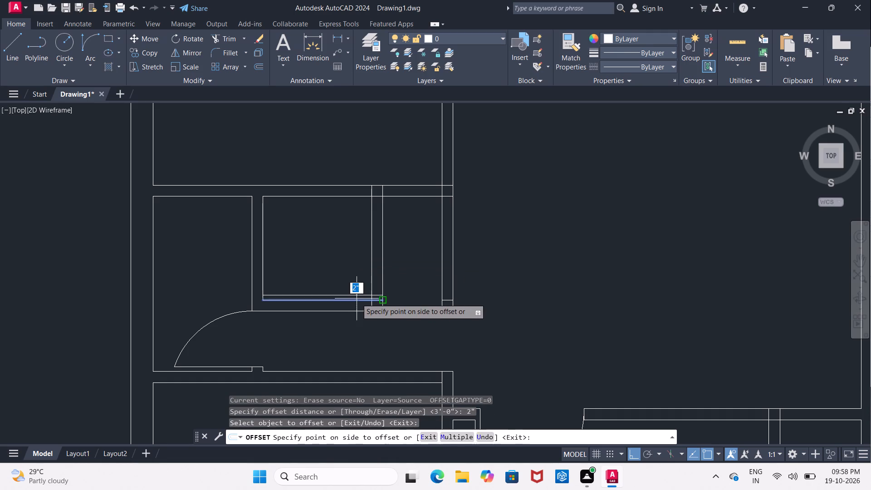
{"action": "left_click", "coordinate": [357, 286]}
{"action": "key", "text": "Return"}
Offset the outer lines of the small upper room's right wall and lower wall 3' toward the room's interior.
{"action": "key", "text": "Return"}
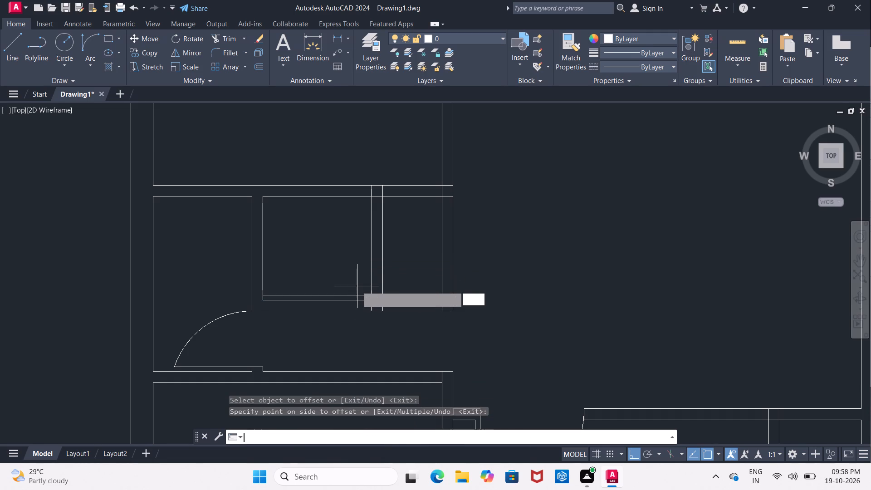
{"action": "type", "text": "3'"}
{"action": "key", "text": "Return"}
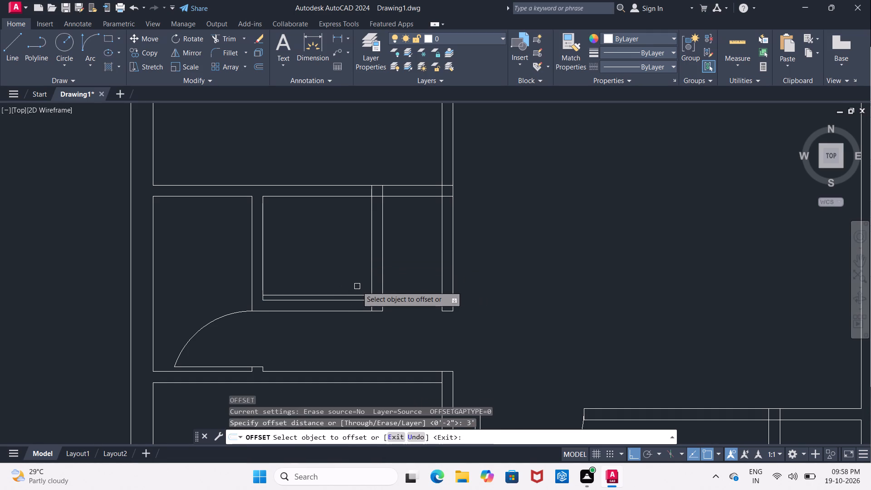
{"action": "left_click", "coordinate": [384, 282]}
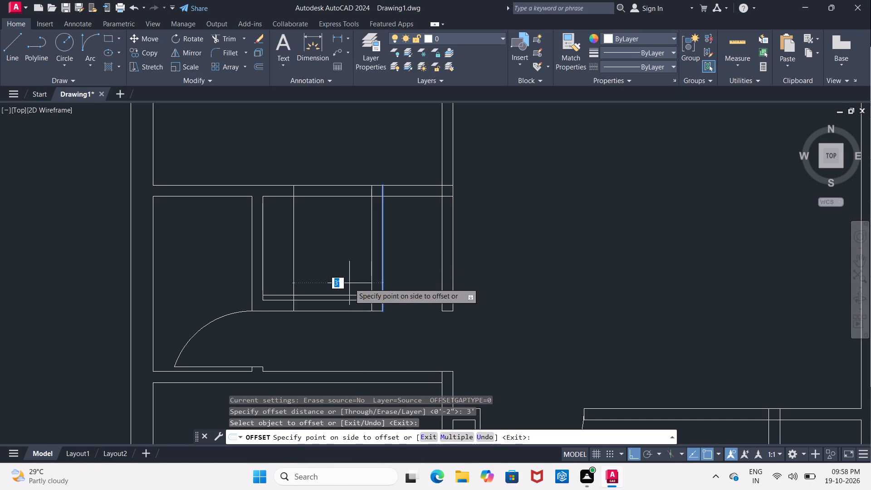
{"action": "left_click", "coordinate": [349, 283]}
{"action": "left_click", "coordinate": [342, 310]}
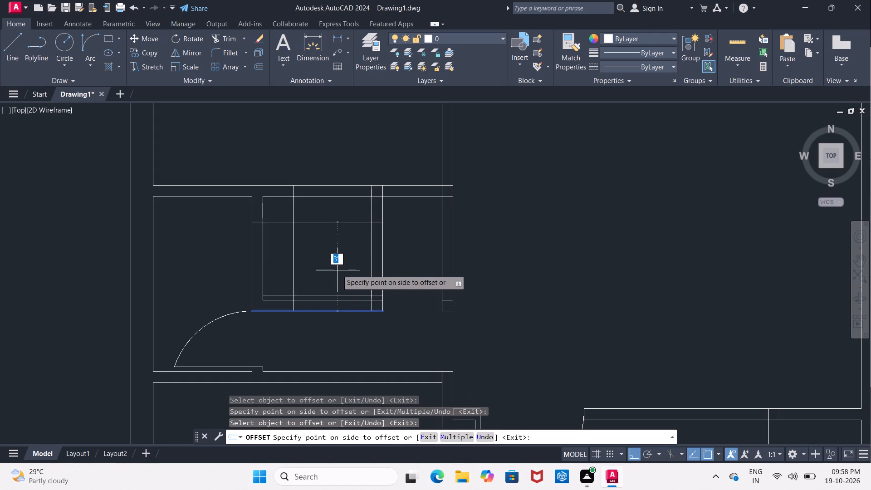
{"action": "left_click", "coordinate": [337, 269]}
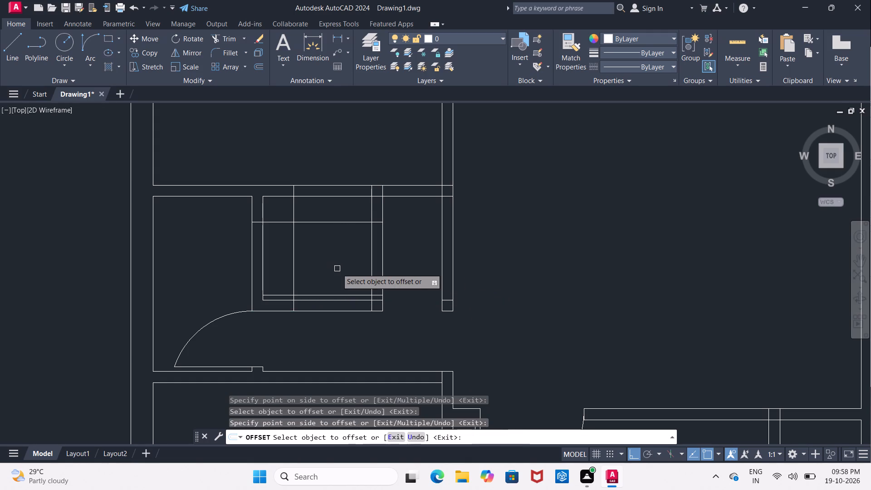
{"action": "key", "text": "Escape"}
Trim the 2" offset line beyond the vertical 3' offset line, and that vertical line between the 2" line and the wall.
{"action": "scroll", "coordinate": [337, 269], "scroll_direction": "up", "scroll_amount": 1}
{"action": "scroll", "coordinate": [337, 269], "scroll_direction": "down", "scroll_amount": 8}
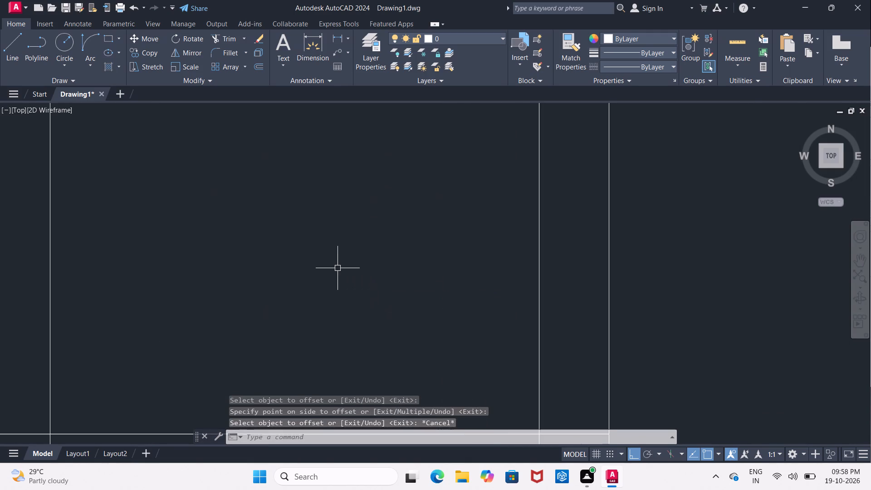
{"action": "scroll", "coordinate": [338, 268], "scroll_direction": "down", "scroll_amount": 4}
{"action": "key", "text": "Escape"}
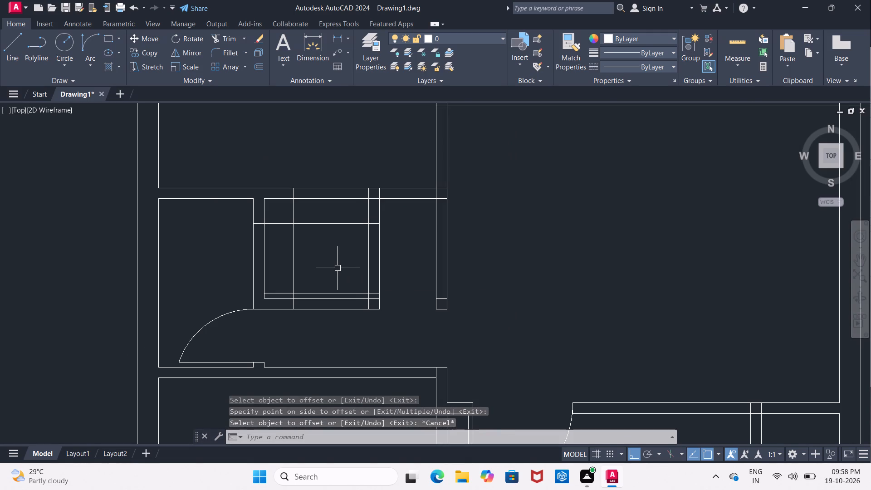
{"action": "type", "text": "tr"}
{"action": "key", "text": "space"}
{"action": "key", "text": "space"}
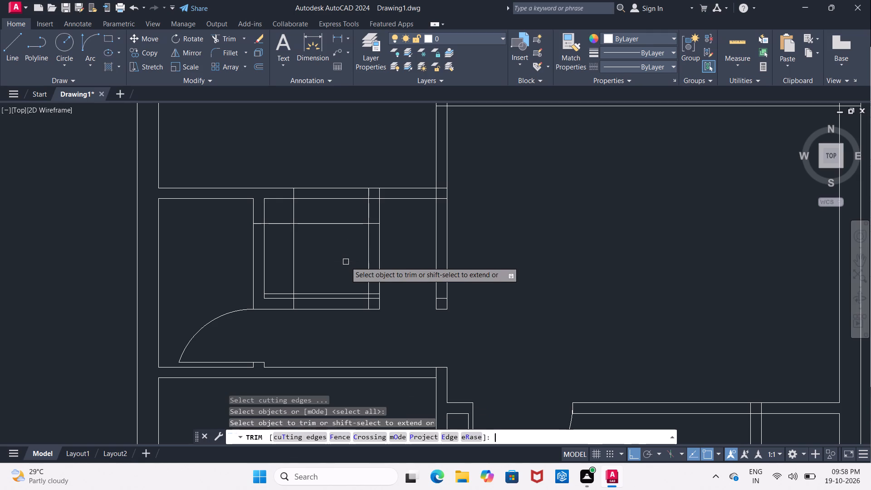
{"action": "middle_click_drag", "start_coordinate": [343, 245], "coordinate": [338, 271]}
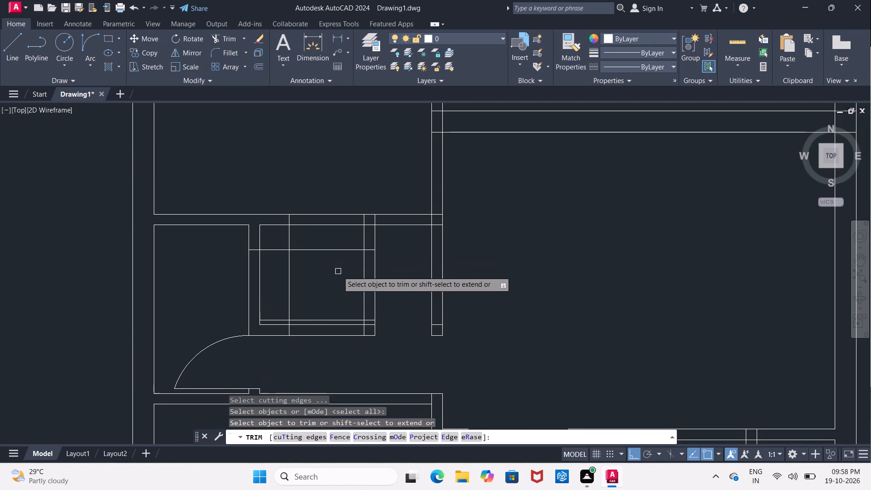
{"action": "scroll", "coordinate": [289, 329], "scroll_direction": "up", "scroll_amount": 3}
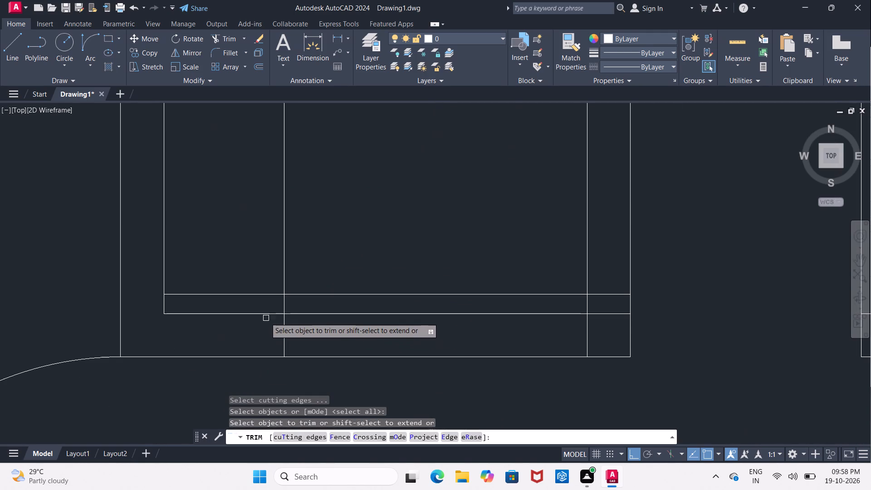
{"action": "left_click", "coordinate": [274, 295]}
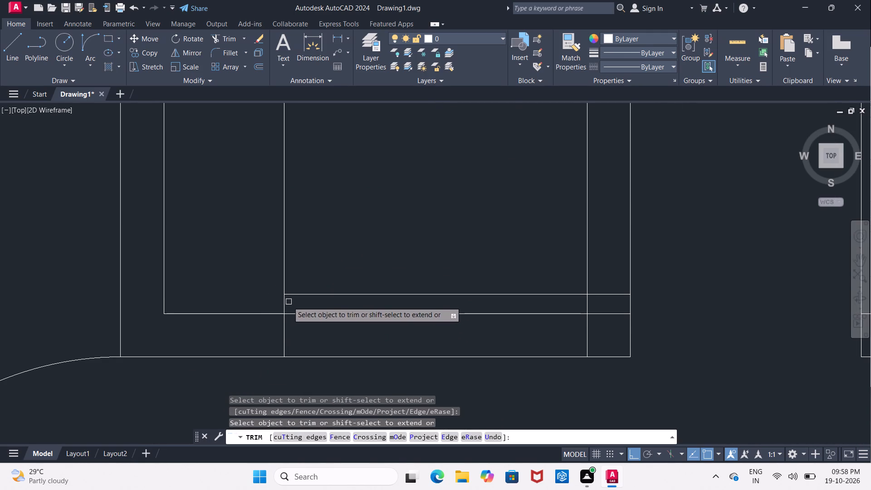
{"action": "left_click", "coordinate": [284, 305]}
Trim the vertical 3' offset line and both right wall lines between the 2" line and the horizontal 3' offset line.
{"action": "scroll", "coordinate": [282, 330], "scroll_direction": "down", "scroll_amount": 3}
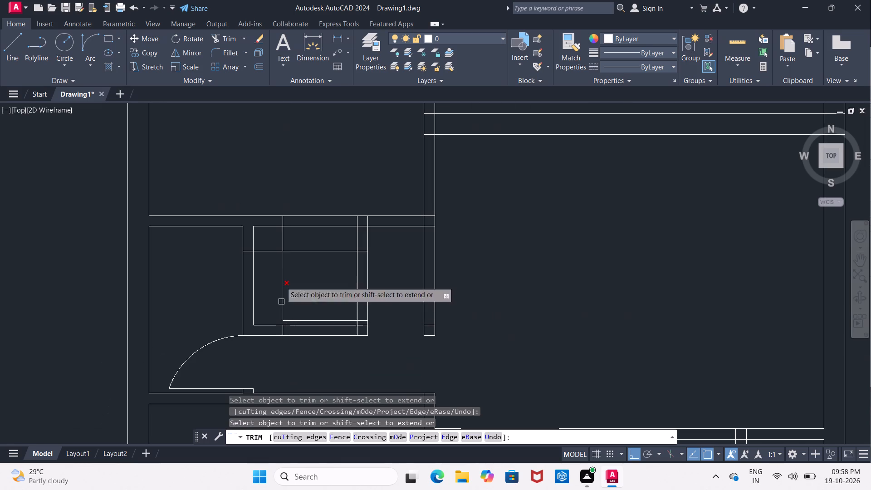
{"action": "scroll", "coordinate": [281, 243], "scroll_direction": "up", "scroll_amount": 1}
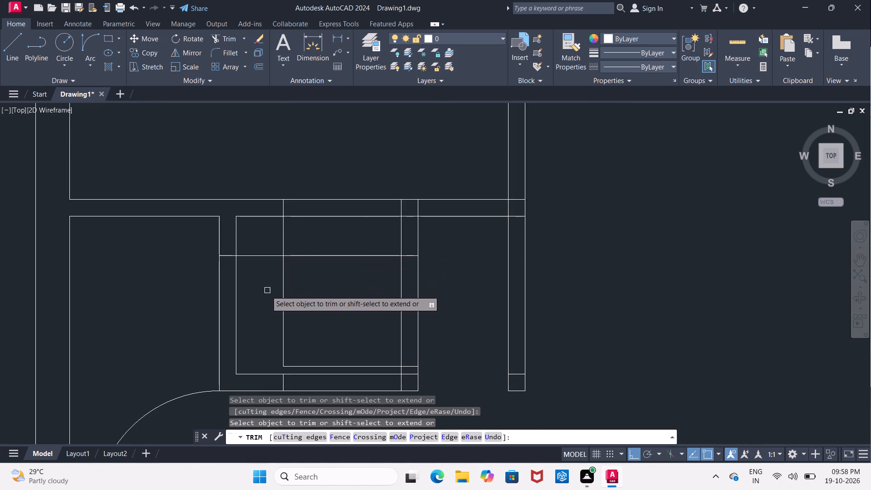
{"action": "left_click_drag", "start_coordinate": [264, 291], "coordinate": [431, 304]}
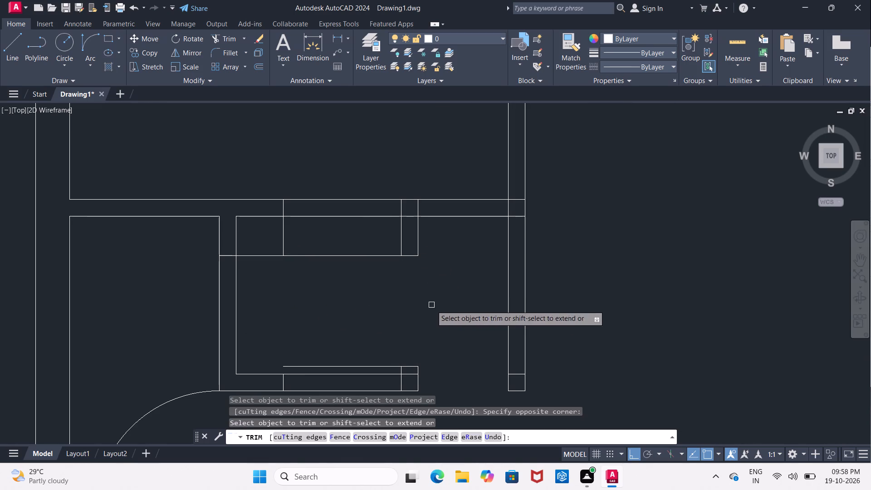
Trim the overlapping inner wall line segments inside the small upper room's lower-right wall corner.
{"action": "scroll", "coordinate": [393, 379], "scroll_direction": "up", "scroll_amount": 1}
{"action": "middle_click_drag", "start_coordinate": [392, 374], "coordinate": [365, 310]}
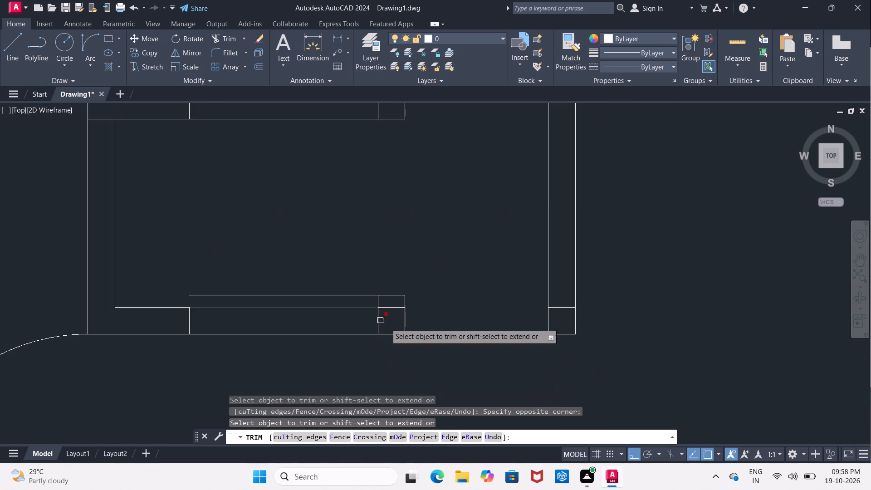
{"action": "left_click", "coordinate": [389, 309]}
{"action": "left_click", "coordinate": [381, 321]}
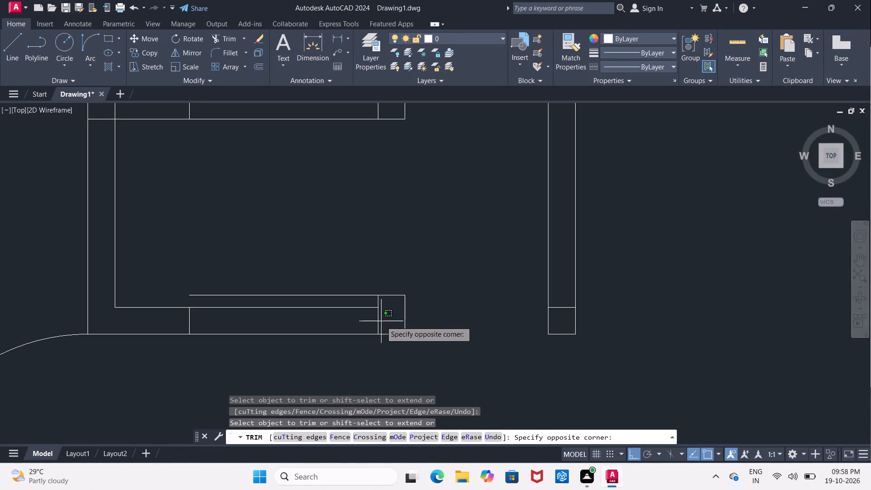
{"action": "left_click", "coordinate": [375, 323]}
{"action": "middle_click_drag", "start_coordinate": [302, 324], "coordinate": [323, 399]}
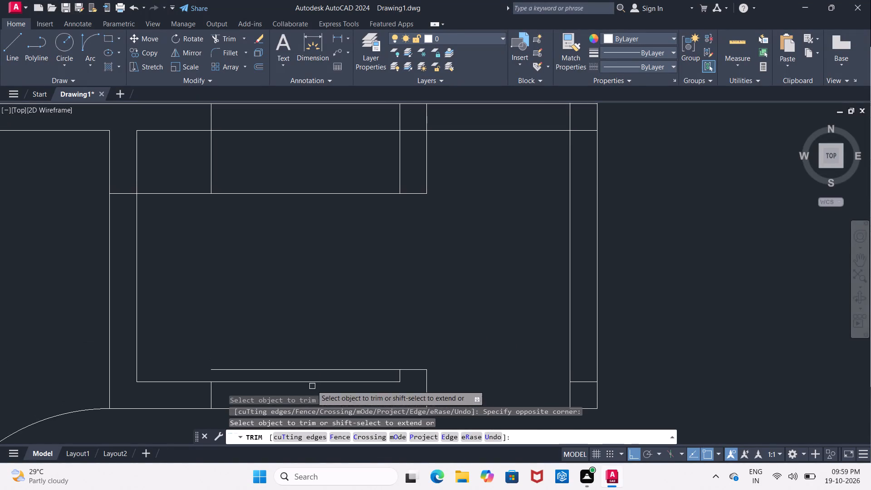
Trim the horizontal 3' offset line between the small room's left wall and the vertical offset line, and erase its remnant inside that wall.
{"action": "left_click", "coordinate": [201, 196]}
{"action": "left_click", "coordinate": [198, 194]}
{"action": "left_click", "coordinate": [192, 191]}
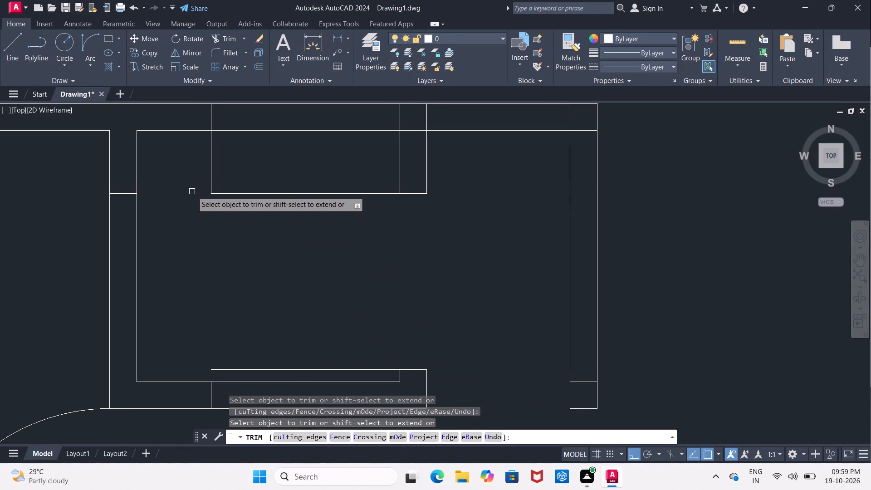
{"action": "left_click", "coordinate": [120, 191]}
{"action": "key", "text": "Escape"}
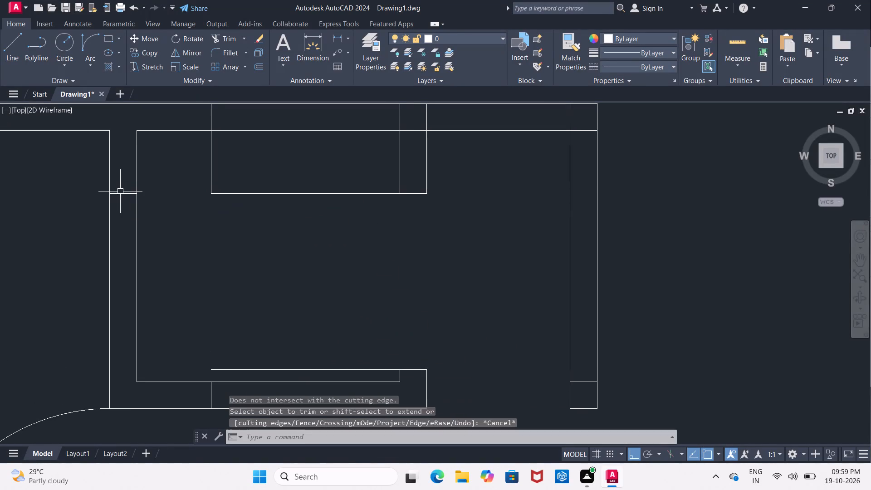
{"action": "left_click", "coordinate": [120, 191]}
{"action": "left_click", "coordinate": [215, 205]}
{"action": "key", "text": "Delete"}
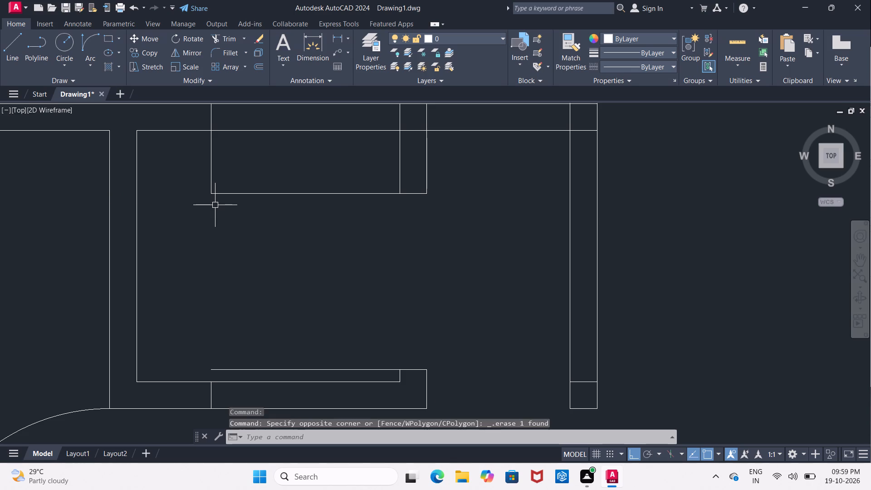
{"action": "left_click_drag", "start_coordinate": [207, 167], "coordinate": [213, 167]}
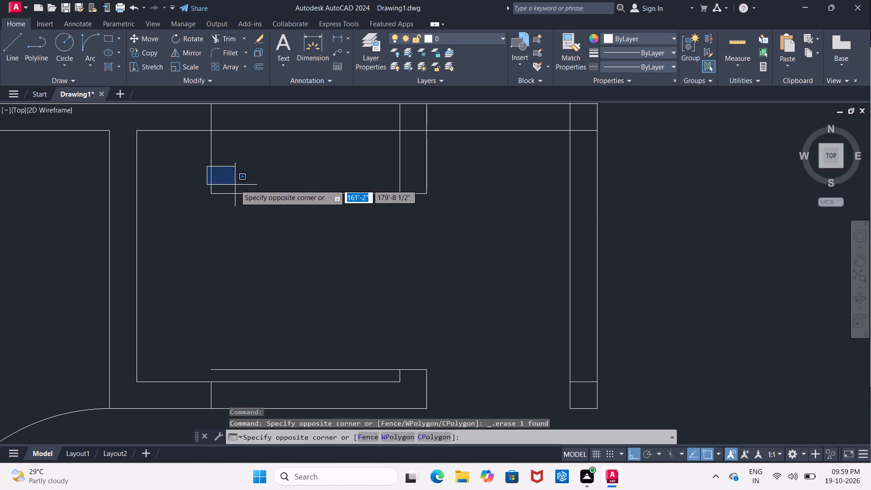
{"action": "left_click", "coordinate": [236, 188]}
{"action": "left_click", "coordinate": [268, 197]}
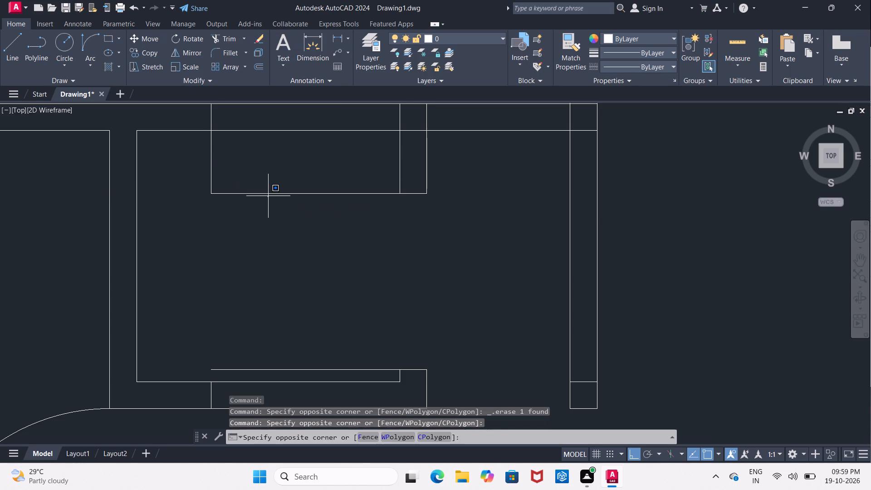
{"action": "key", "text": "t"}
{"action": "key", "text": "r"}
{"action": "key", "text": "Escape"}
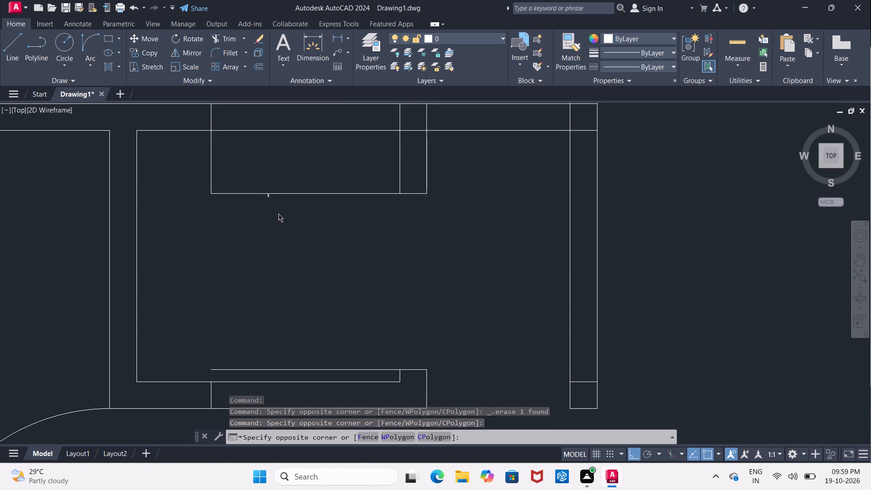
Trim the remaining horizontal 3' offset line up to the upper wall stub, and erase the leftover vertical 3' offset line.
{"action": "type", "text": "tr"}
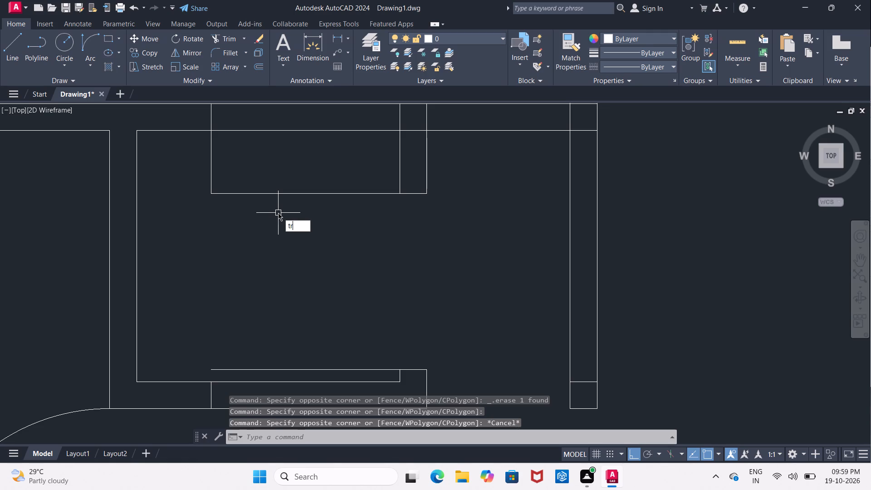
{"action": "key", "text": "space"}
{"action": "key", "text": "space"}
{"action": "left_click", "coordinate": [378, 194]}
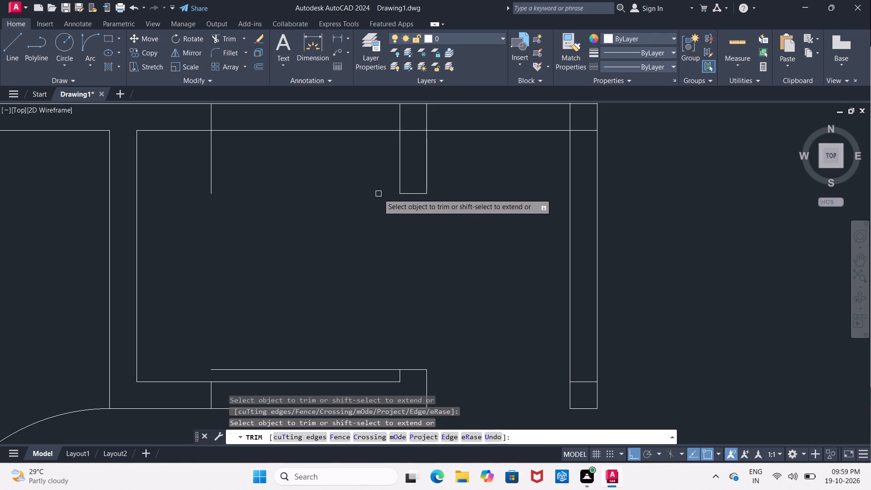
{"action": "middle_click_drag", "start_coordinate": [314, 179], "coordinate": [321, 233]}
{"action": "key", "text": "Escape"}
{"action": "left_click_drag", "start_coordinate": [221, 225], "coordinate": [220, 231]}
{"action": "left_click", "coordinate": [220, 234]}
{"action": "left_click", "coordinate": [218, 239]}
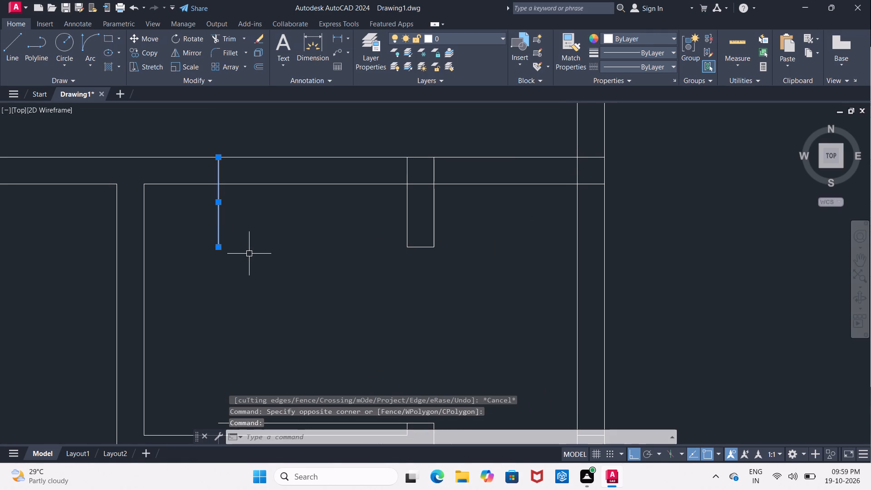
{"action": "key", "text": "Delete"}
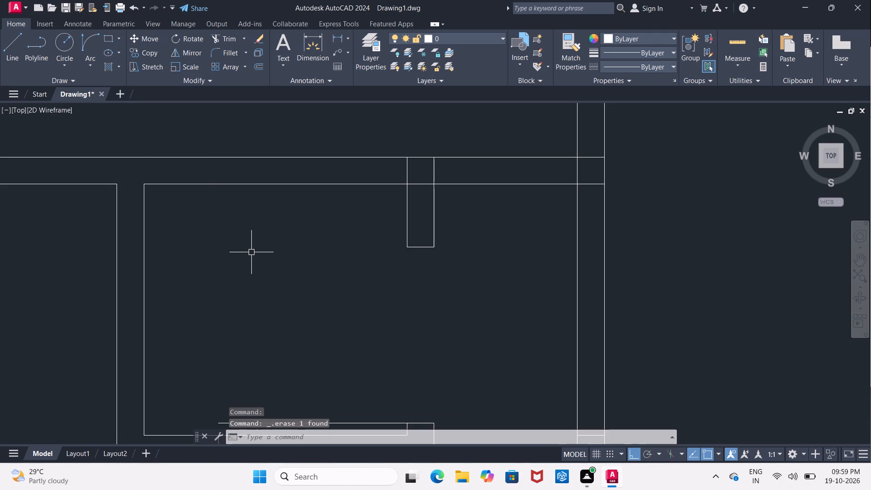
Trim the overlapping lines where the stub meets the upper wall, and the upper wall's inner line inside the far right wall.
{"action": "type", "text": "tr"}
{"action": "key", "text": "space"}
{"action": "key", "text": "space"}
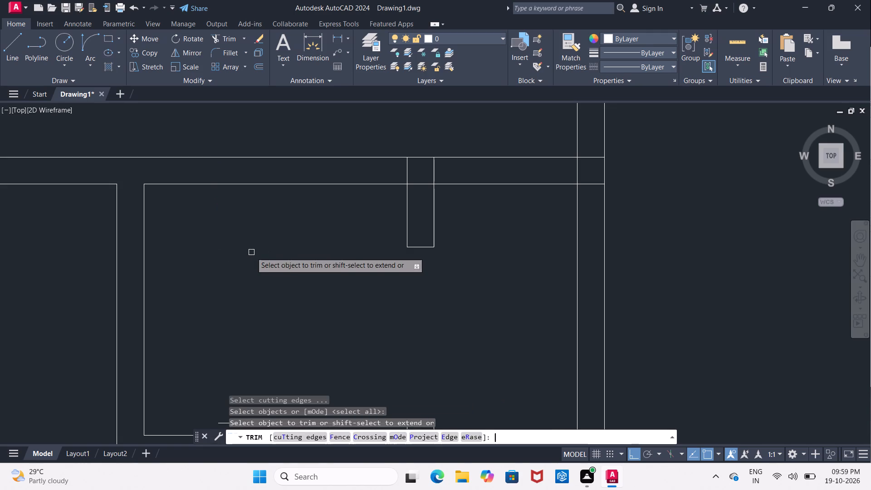
{"action": "left_click", "coordinate": [421, 184]}
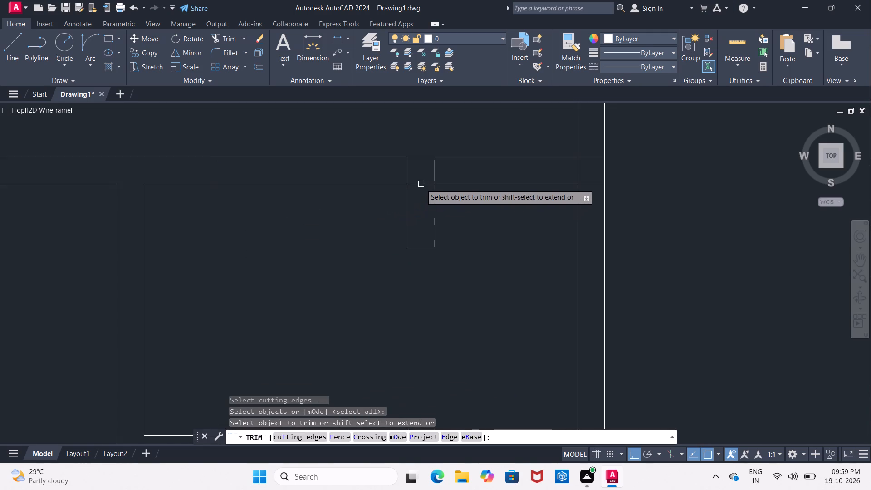
{"action": "left_click", "coordinate": [407, 176]}
{"action": "left_click", "coordinate": [436, 176]}
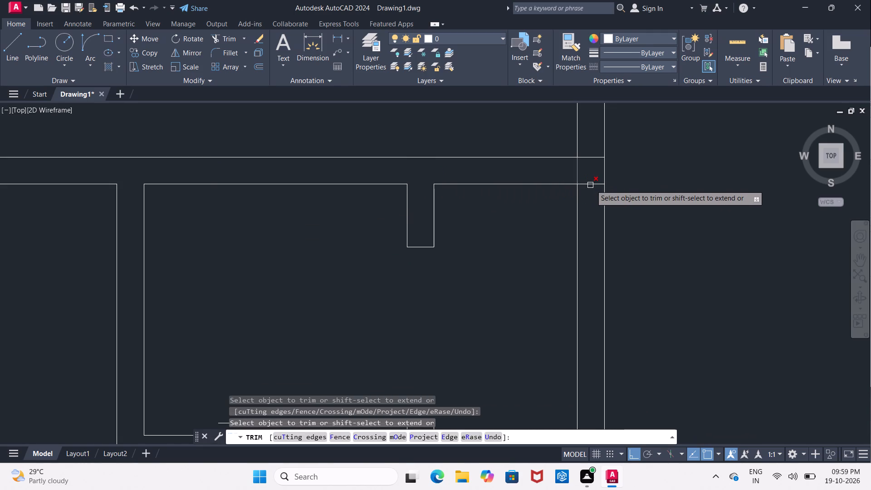
{"action": "left_click", "coordinate": [593, 186]}
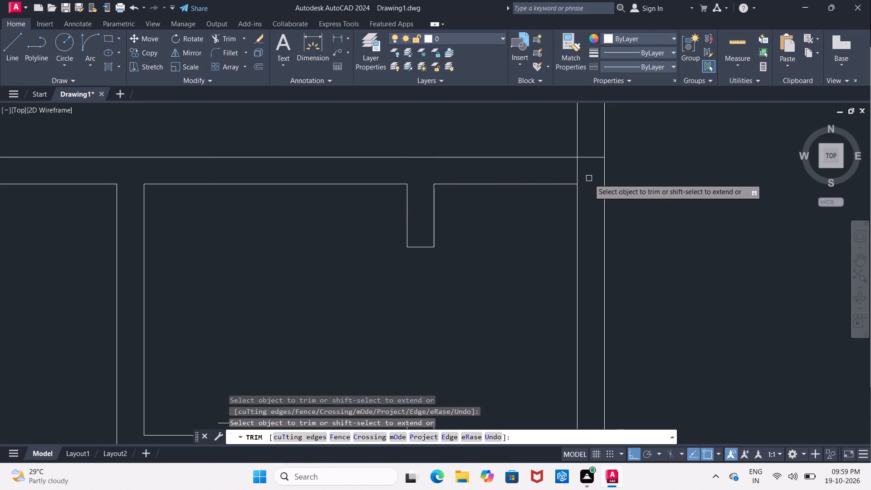
Erase the short line crossing the small room's lower wall and the short line across the lower end of the far right wall.
{"action": "scroll", "coordinate": [478, 253], "scroll_direction": "down", "scroll_amount": 3}
{"action": "middle_click_drag", "start_coordinate": [476, 251], "coordinate": [443, 204]}
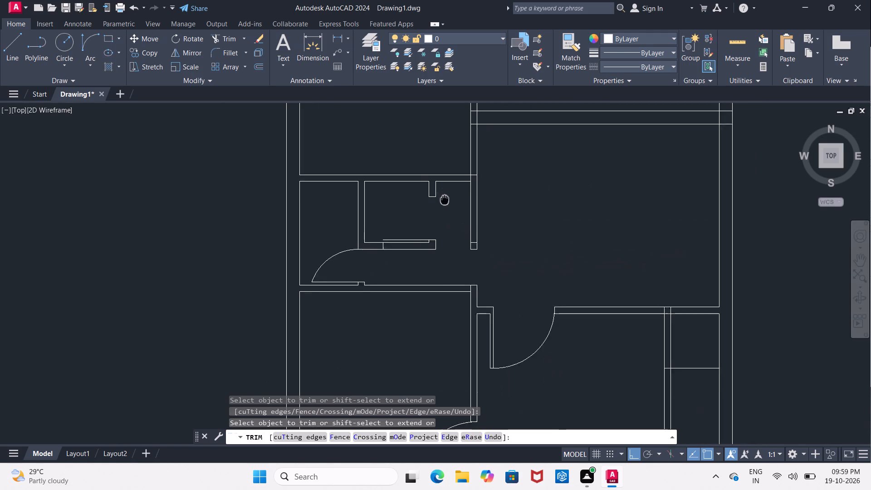
{"action": "scroll", "coordinate": [388, 260], "scroll_direction": "up", "scroll_amount": 2}
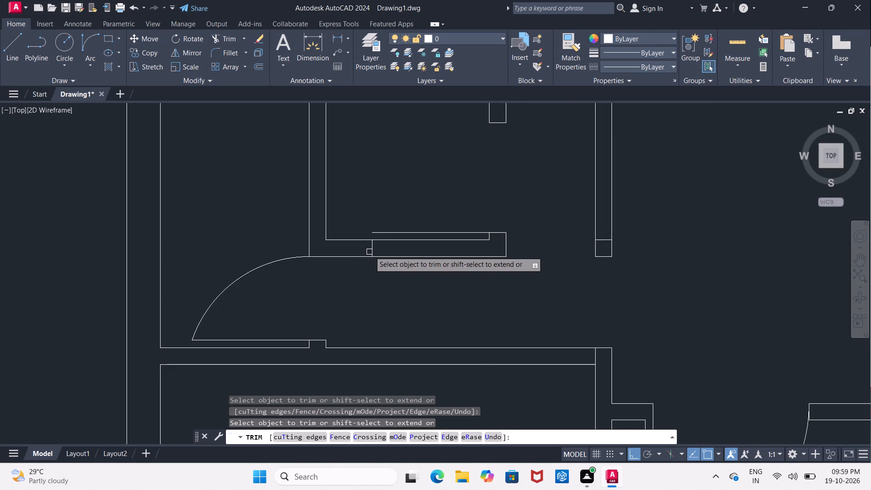
{"action": "key", "text": "Escape"}
{"action": "left_click", "coordinate": [372, 249]}
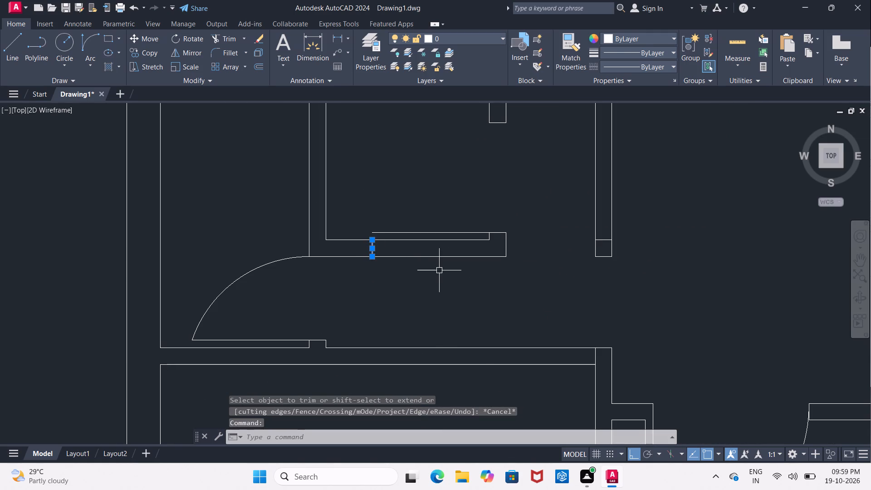
{"action": "key", "text": "Delete"}
{"action": "left_click", "coordinate": [609, 241]}
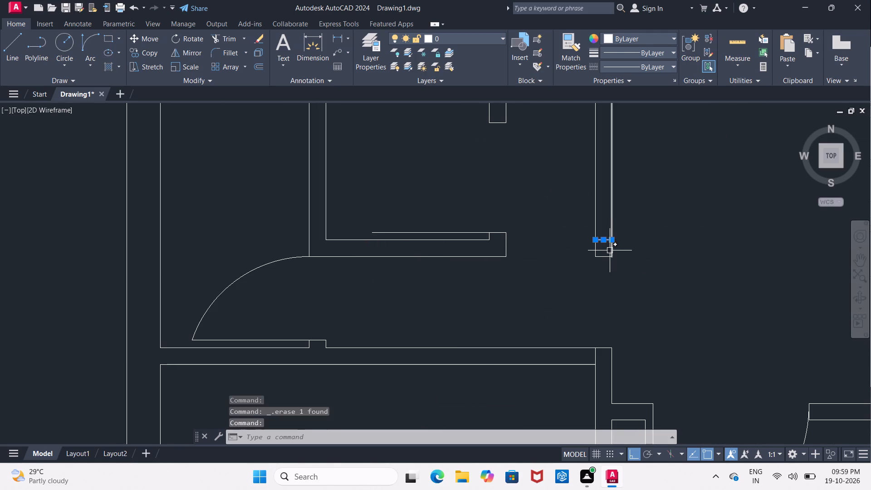
{"action": "key", "text": "Delete"}
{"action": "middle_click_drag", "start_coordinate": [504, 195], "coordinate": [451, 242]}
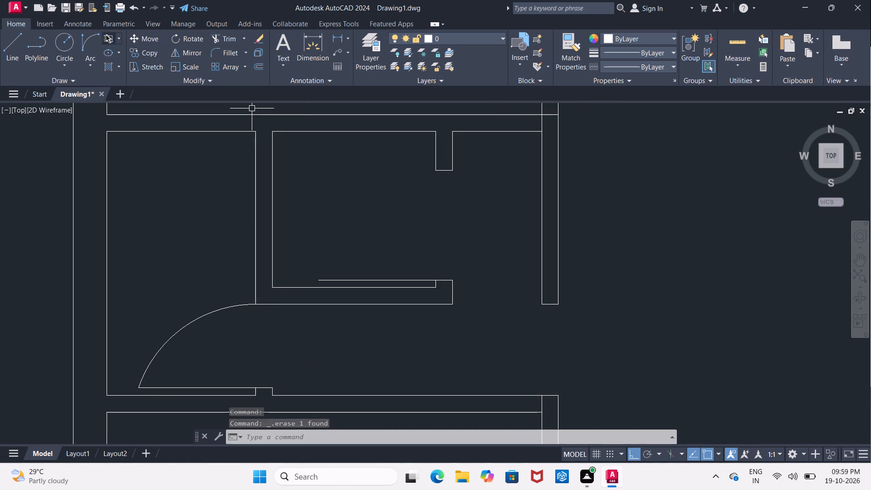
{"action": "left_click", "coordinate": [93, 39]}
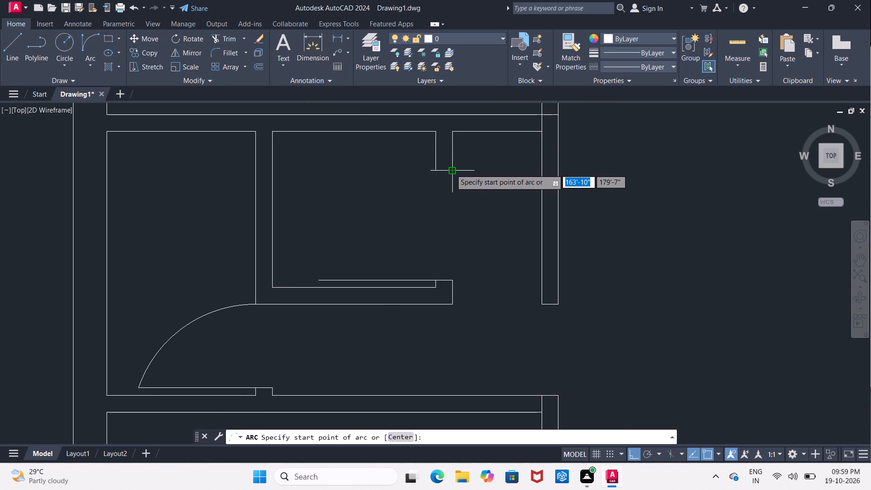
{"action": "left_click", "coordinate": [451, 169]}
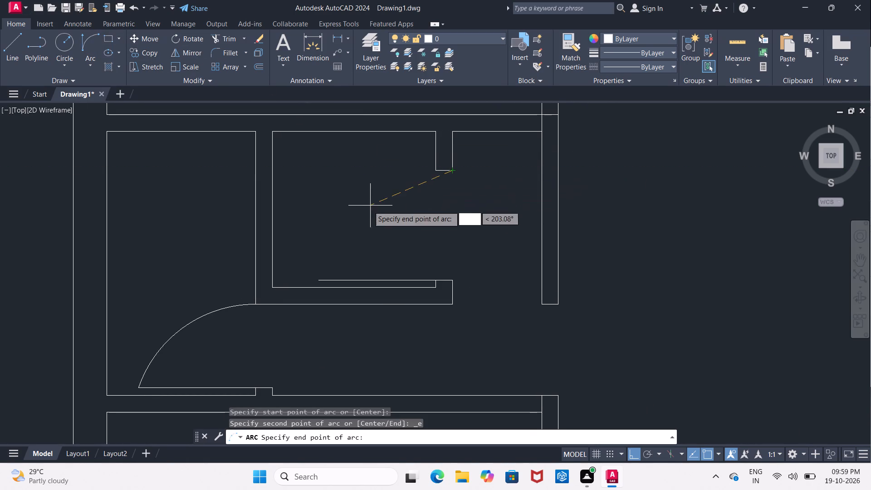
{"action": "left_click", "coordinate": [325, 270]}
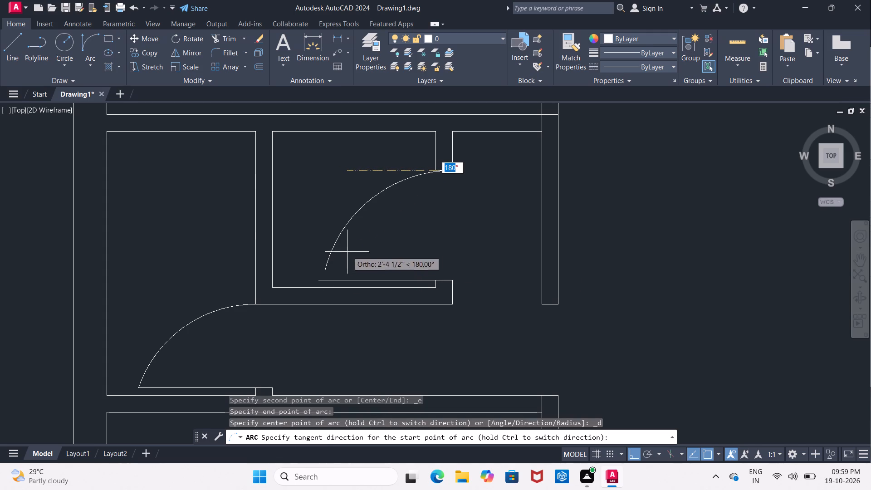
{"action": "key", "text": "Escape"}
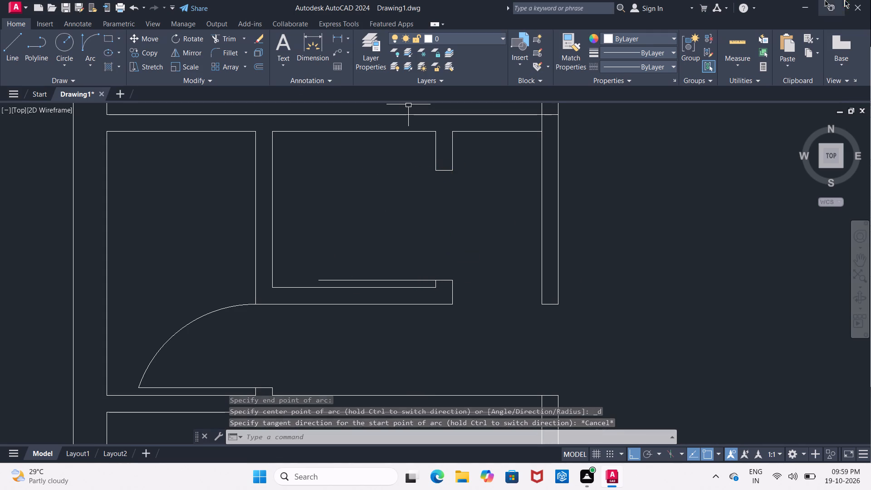
Draw the door swing as a start-end-direction arc from the upper stub's outer corner to the free end of the door leaf.
{"action": "left_click", "coordinate": [93, 50]}
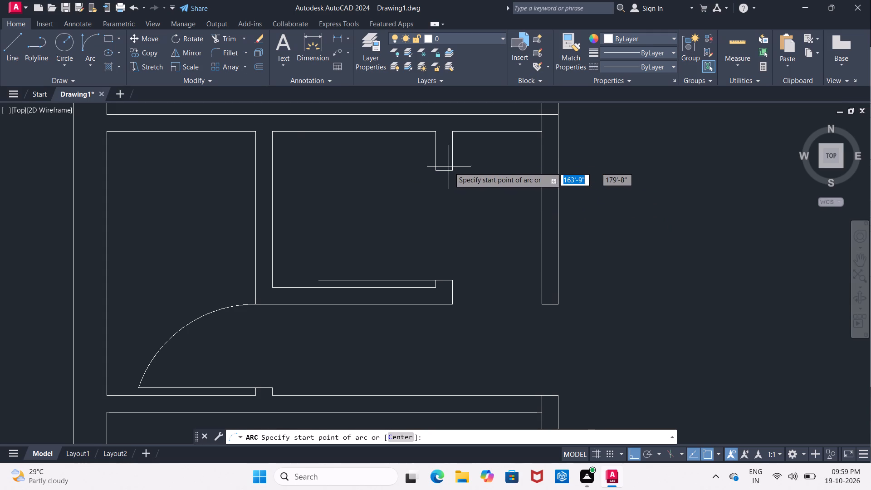
{"action": "left_click", "coordinate": [454, 168]}
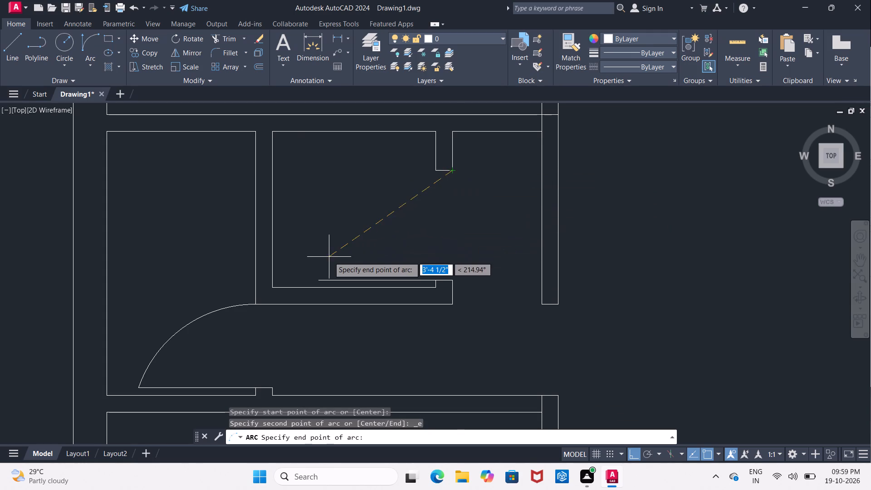
{"action": "left_click", "coordinate": [322, 277]}
{"action": "left_click", "coordinate": [308, 223]}
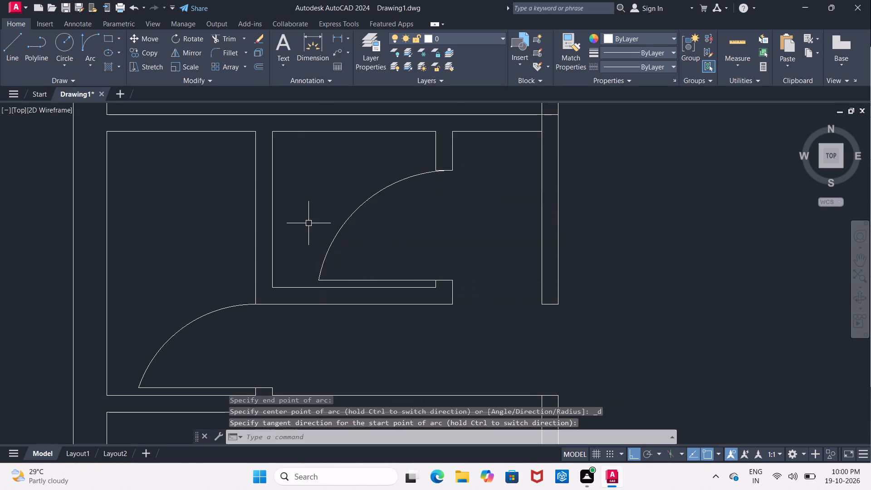
Offset the upper line of the wall above the small room 2" upward into the adjoining upper room.
{"action": "middle_click_drag", "start_coordinate": [346, 205], "coordinate": [249, 292]}
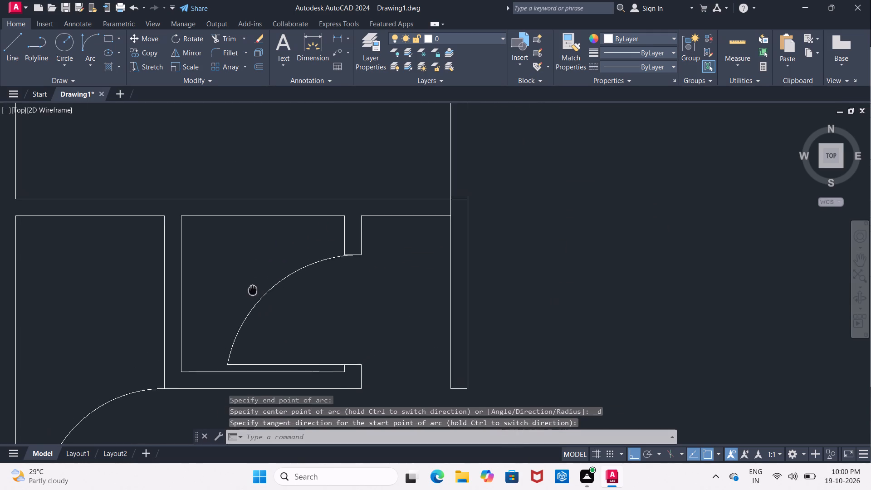
{"action": "middle_click_drag", "start_coordinate": [249, 292], "coordinate": [231, 318]}
{"action": "middle_click_drag", "start_coordinate": [387, 152], "coordinate": [368, 277]}
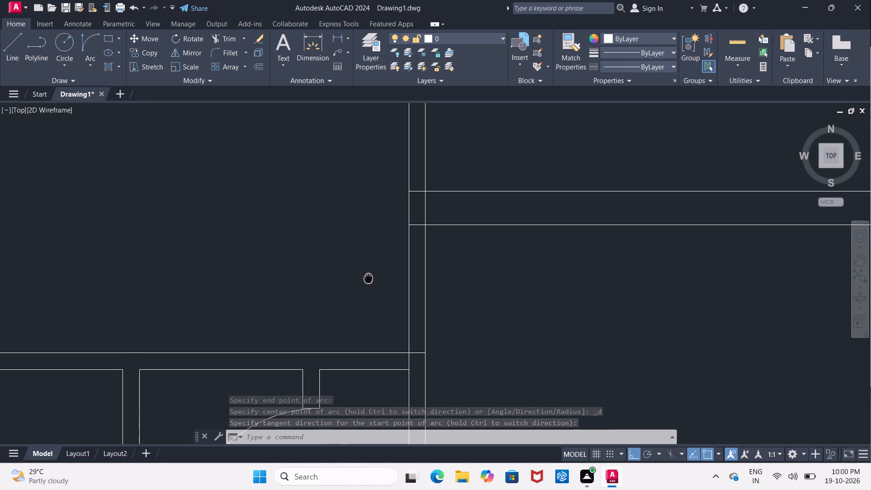
{"action": "middle_click_drag", "start_coordinate": [368, 277], "coordinate": [362, 276]}
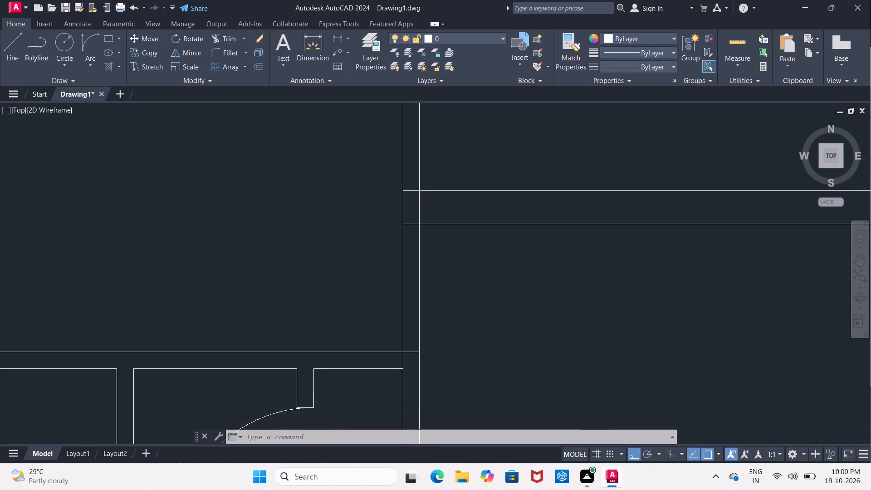
{"action": "key", "text": "Escape"}
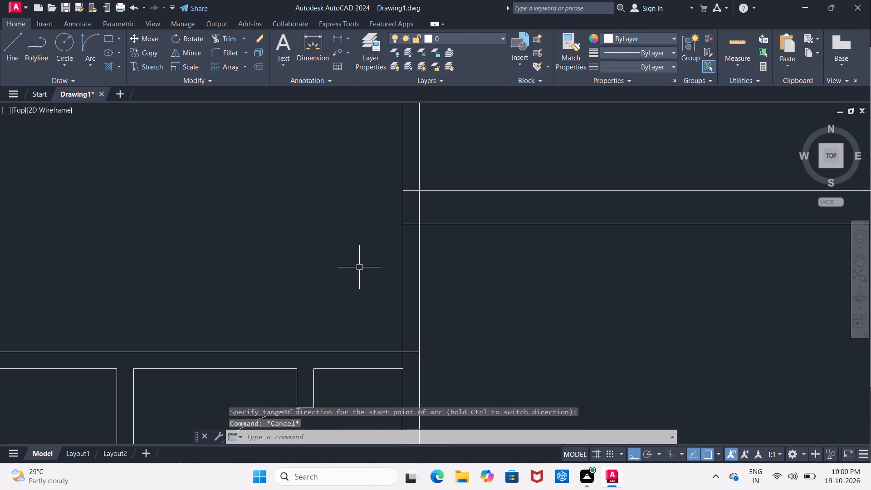
{"action": "key", "text": "o"}
{"action": "key", "text": "Return"}
{"action": "key", "text": "2"}
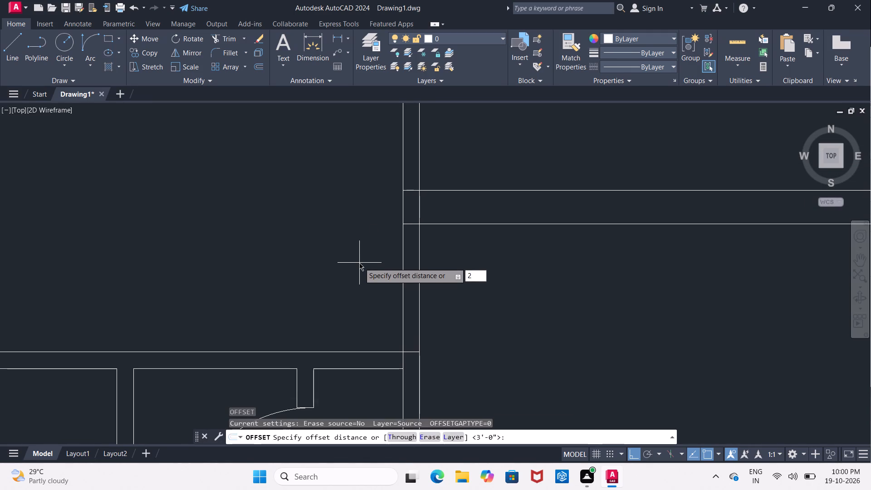
{"action": "key", "text": "shift+quotedbl"}
{"action": "key", "text": "Return"}
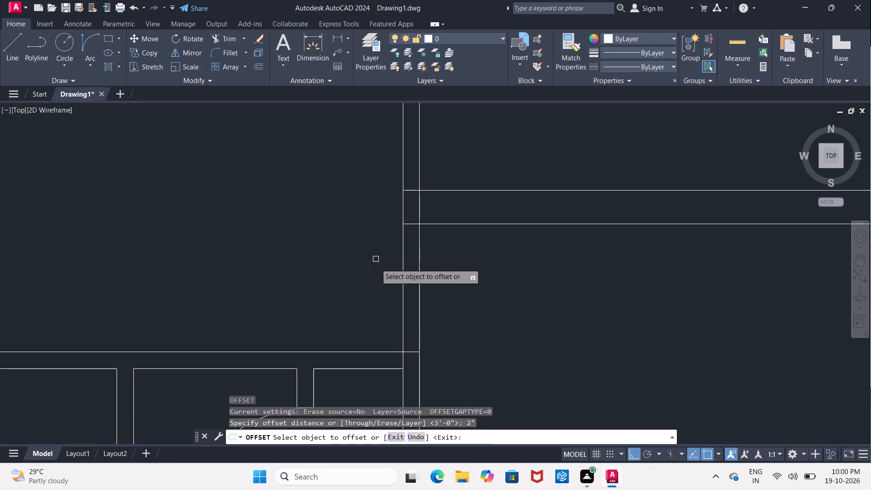
{"action": "left_click", "coordinate": [365, 350]}
{"action": "left_click", "coordinate": [366, 324]}
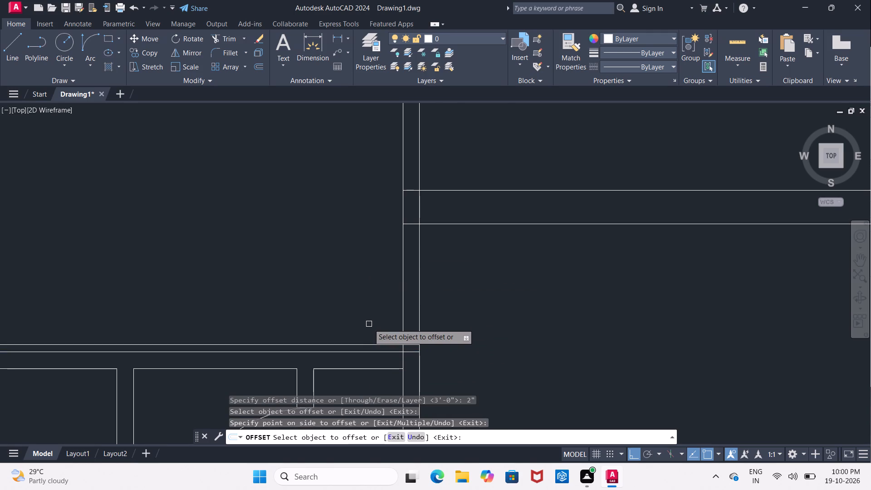
{"action": "key", "text": "Return"}
Offset the upper room's right partition, taking its outer line, 4' into the upper room.
{"action": "key", "text": "Return"}
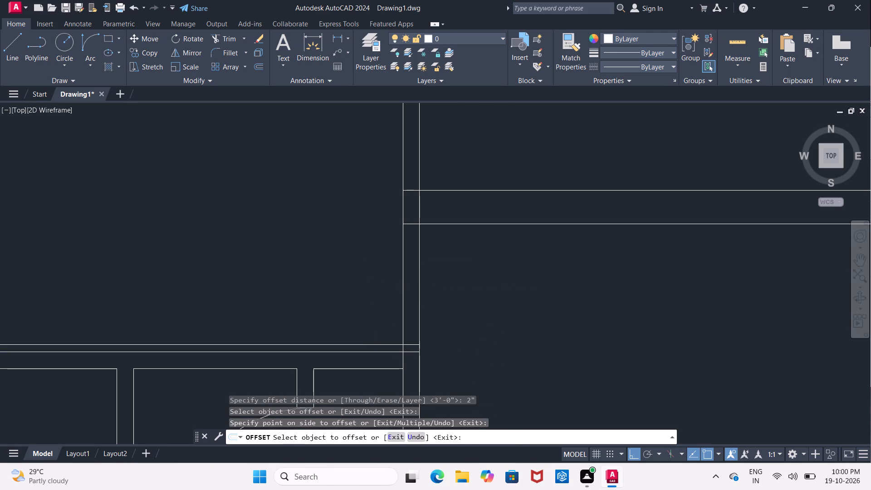
{"action": "key", "text": "4"}
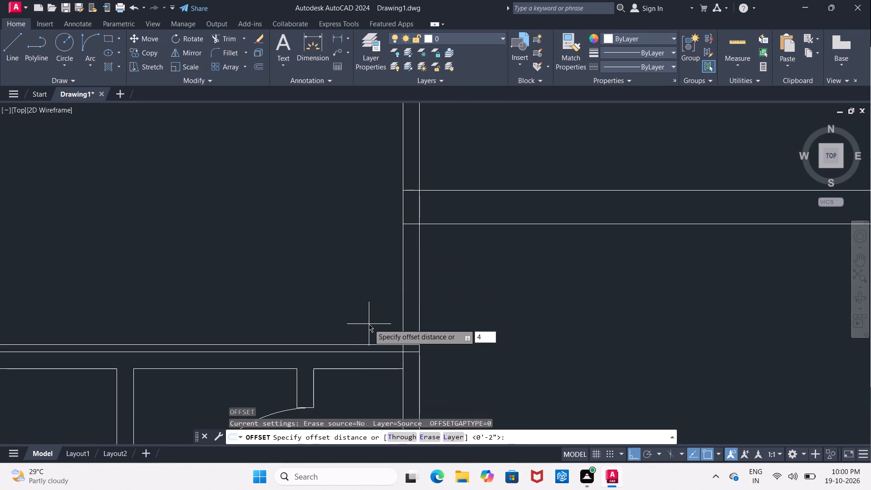
{"action": "key", "text": "apostrophe"}
{"action": "key", "text": "Return"}
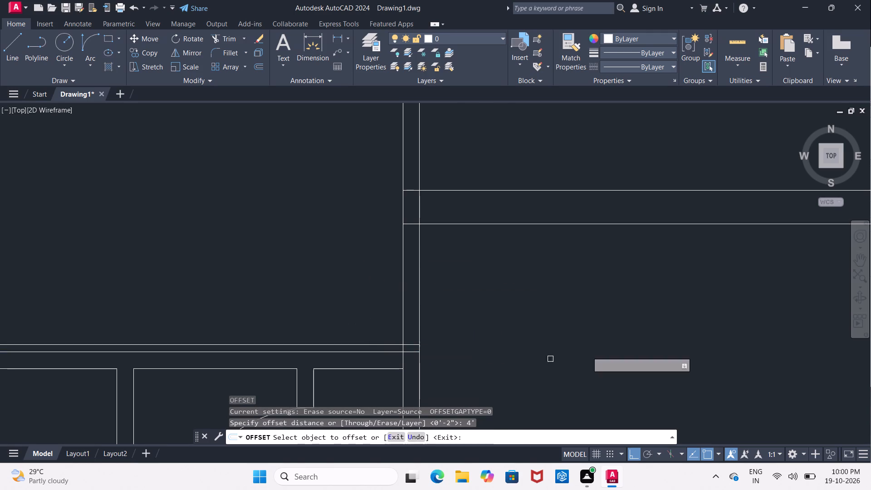
{"action": "left_click", "coordinate": [418, 287]}
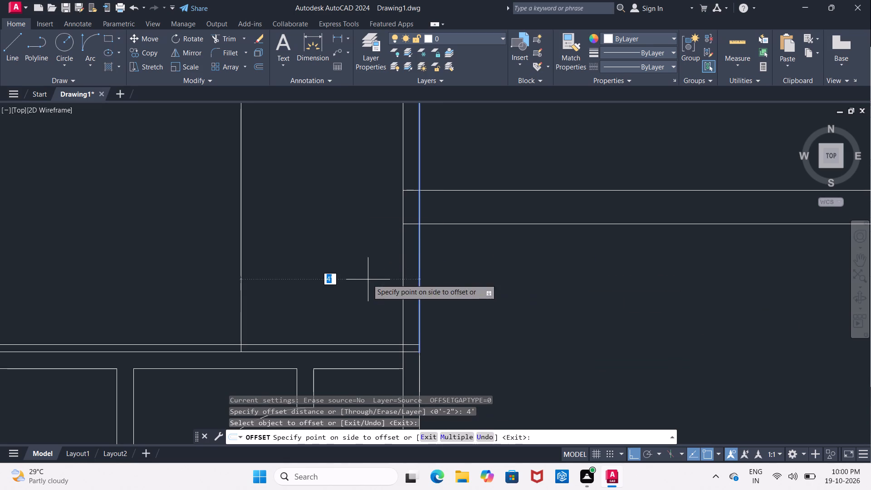
{"action": "left_click", "coordinate": [353, 277]}
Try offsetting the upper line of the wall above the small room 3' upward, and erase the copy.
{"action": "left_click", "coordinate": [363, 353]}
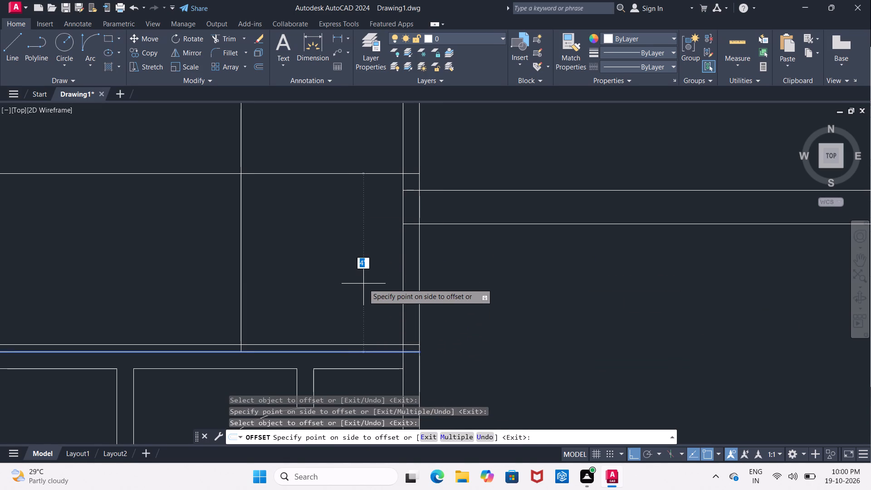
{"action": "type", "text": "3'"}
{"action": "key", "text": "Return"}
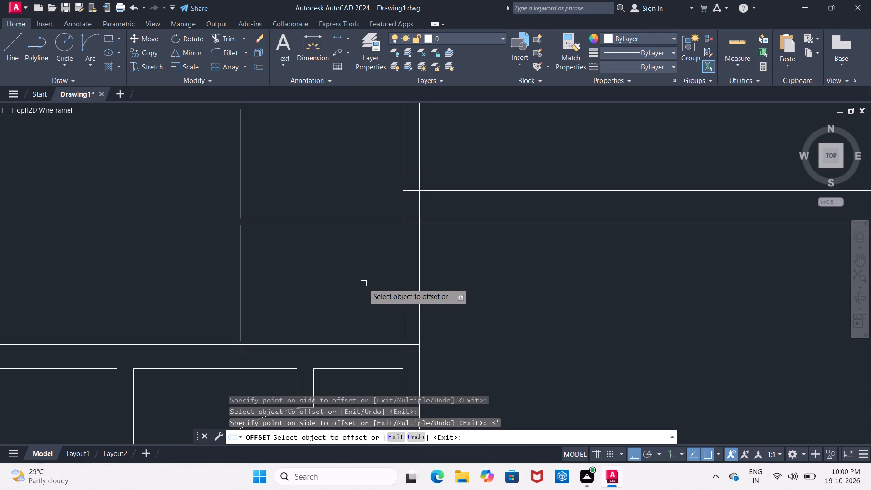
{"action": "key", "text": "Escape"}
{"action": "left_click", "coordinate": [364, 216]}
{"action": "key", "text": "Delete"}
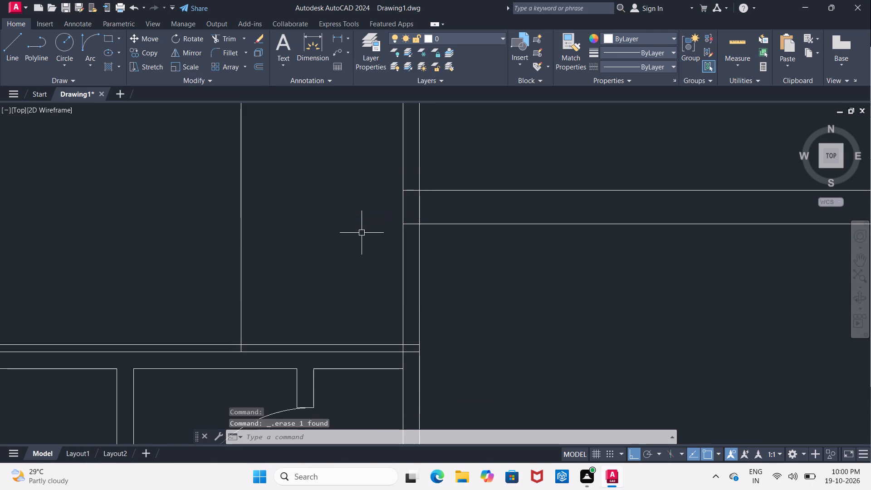
Offset the upper line of the wall above the small room 2'6" upward into the upper room.
{"action": "key", "text": "o"}
{"action": "key", "text": "Return"}
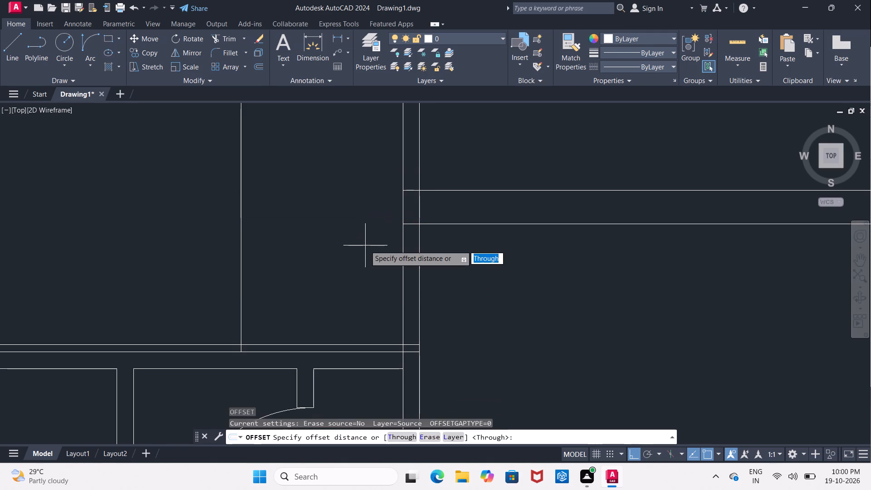
{"action": "key", "text": "2"}
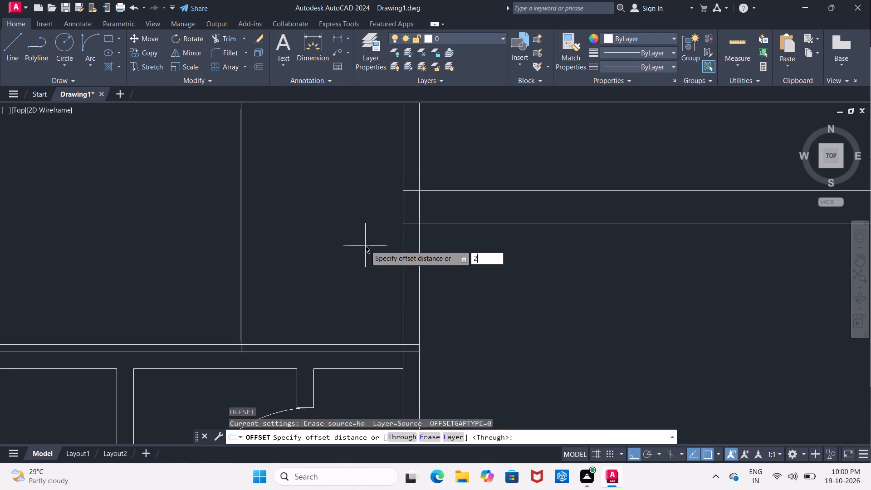
{"action": "type", "text": "'6\""}
{"action": "key", "text": "Return"}
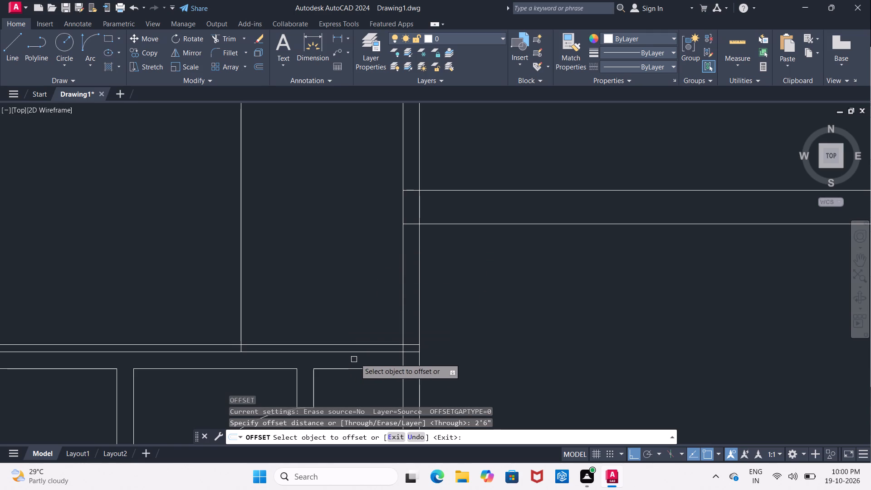
{"action": "left_click", "coordinate": [360, 353]}
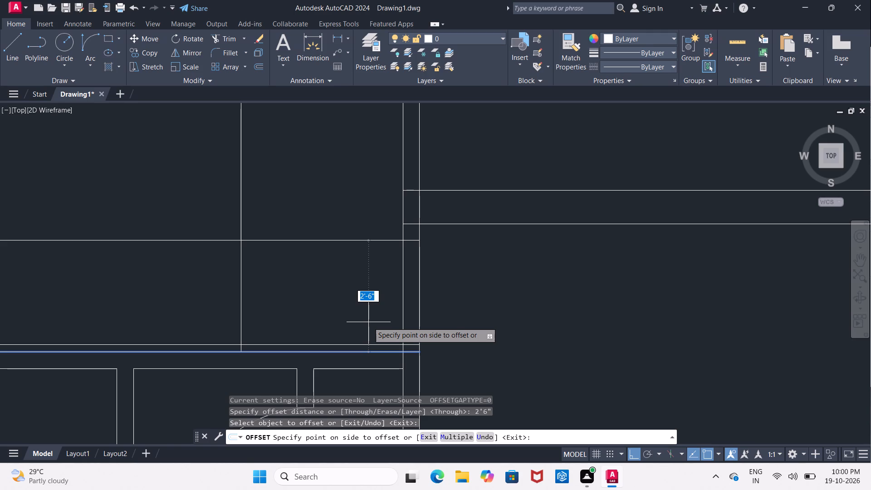
{"action": "left_click", "coordinate": [368, 322]}
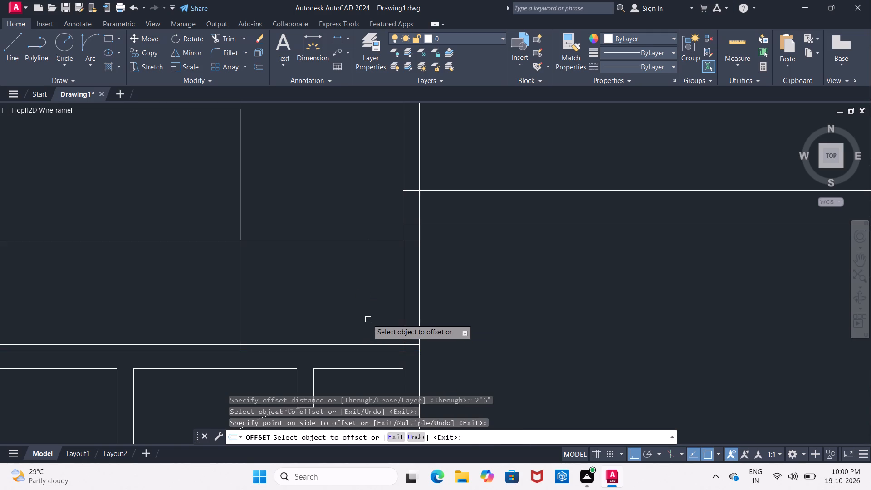
{"action": "key", "text": "Escape"}
Trim the partition and 4' guide lines between the 2" and 2'6" offset lines, and the 2" line beyond the 4' guide.
{"action": "type", "text": "tr"}
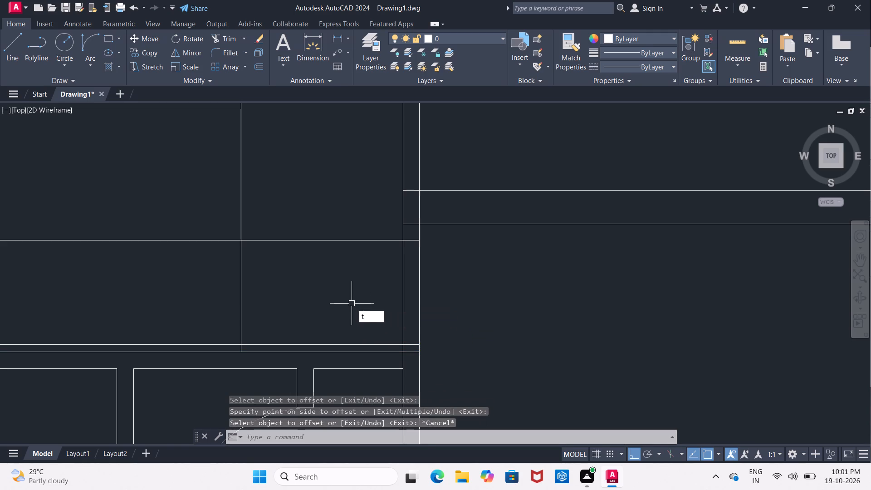
{"action": "key", "text": "space"}
{"action": "key", "text": "space"}
{"action": "left_click", "coordinate": [157, 286]}
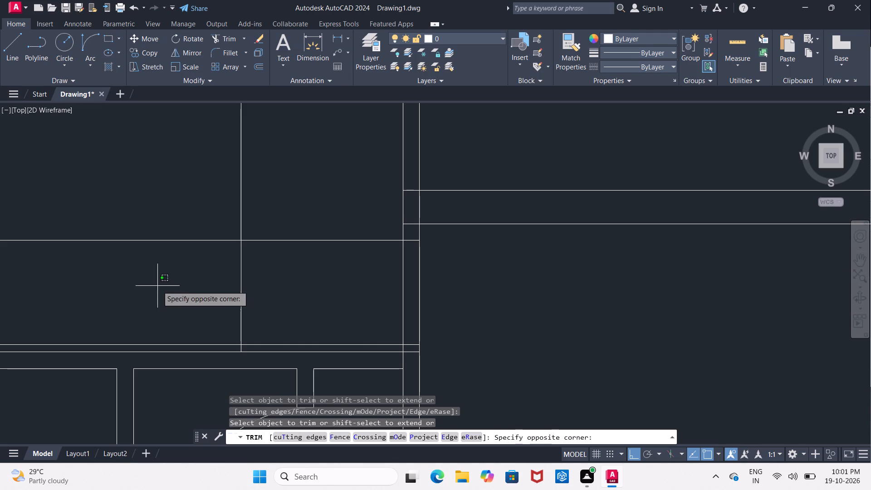
{"action": "left_click", "coordinate": [467, 279]}
{"action": "left_click", "coordinate": [229, 343]}
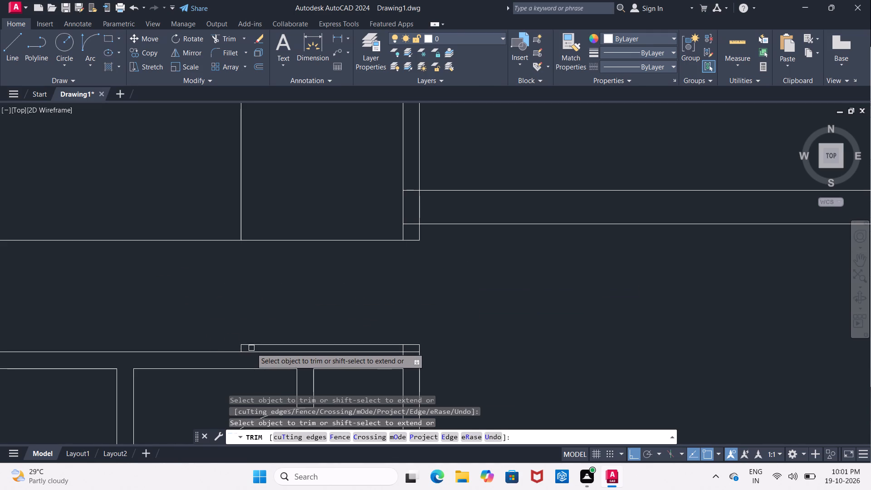
{"action": "scroll", "coordinate": [251, 348], "scroll_direction": "up", "scroll_amount": 3}
{"action": "key", "text": "Escape"}
Erase the short leftover of the 4' guide at the free end of the 2" offset line.
{"action": "left_click", "coordinate": [204, 355]}
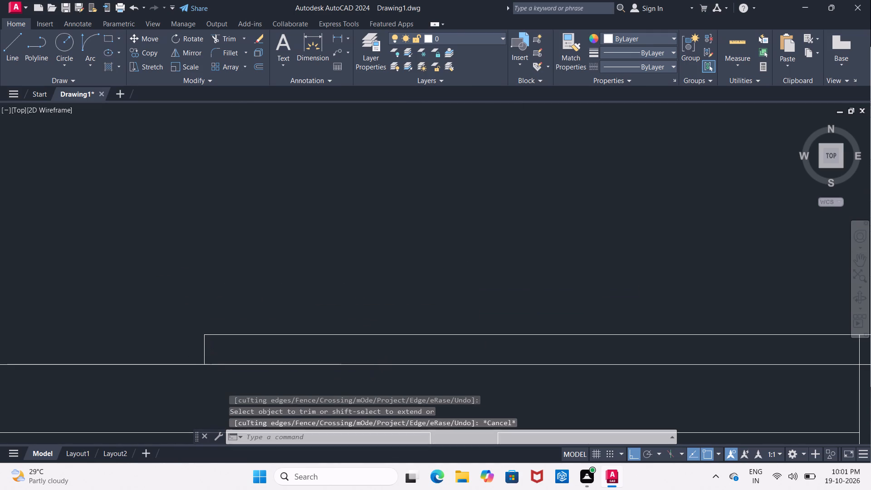
{"action": "key", "text": "Delete"}
Trim the 2'6" offset line between the 4' guide and the partition, leaving the partition's end cap.
{"action": "scroll", "coordinate": [348, 302], "scroll_direction": "down", "scroll_amount": 4}
{"action": "middle_click_drag", "start_coordinate": [354, 280], "coordinate": [353, 315]}
{"action": "key", "text": "Escape"}
{"action": "type", "text": "tr"}
{"action": "key", "text": "space"}
{"action": "key", "text": "space"}
{"action": "left_click_drag", "start_coordinate": [375, 227], "coordinate": [375, 239]}
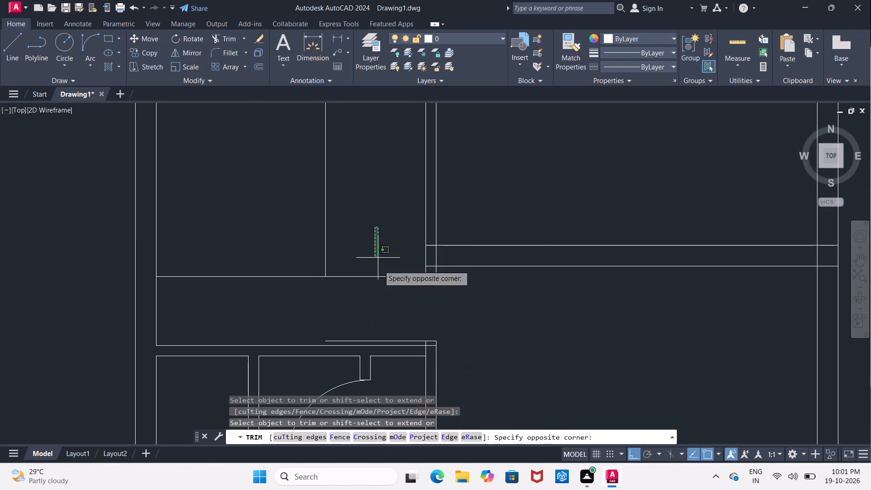
{"action": "left_click", "coordinate": [384, 304]}
{"action": "left_click_drag", "start_coordinate": [290, 229], "coordinate": [284, 245]}
{"action": "left_click", "coordinate": [256, 297]}
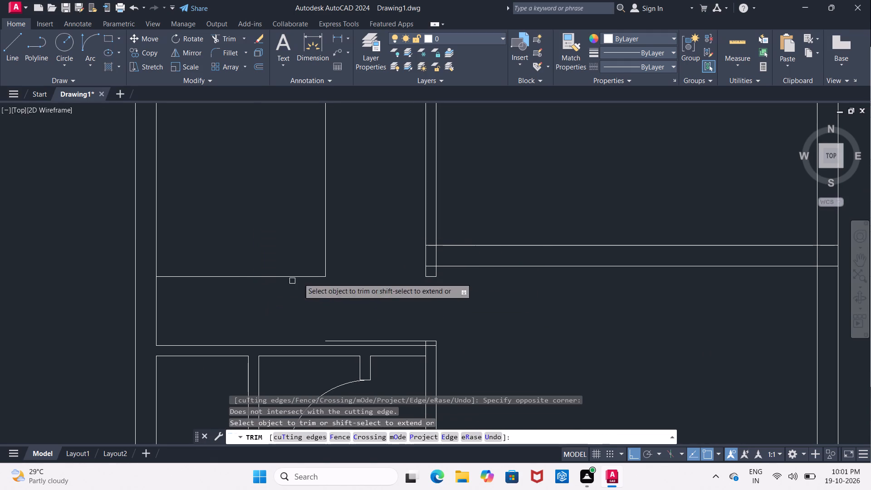
{"action": "key", "text": "Escape"}
Erase the 4' vertical guide line and the remaining piece of the 2'6" offset line inside the upper room.
{"action": "left_click", "coordinate": [327, 252]}
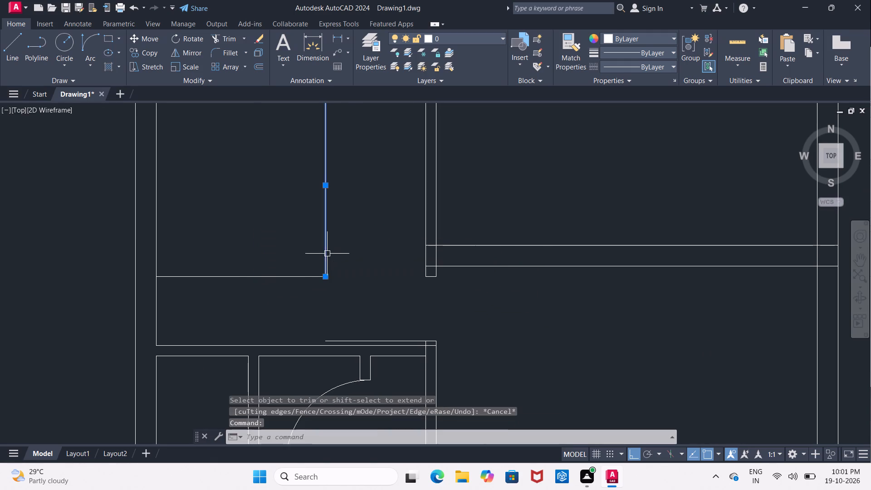
{"action": "left_click", "coordinate": [304, 278]}
{"action": "key", "text": "Delete"}
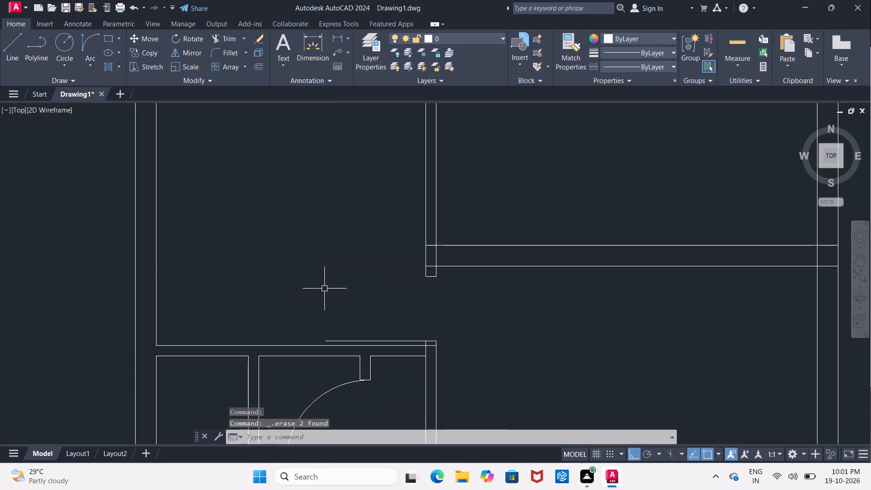
Trim the overlapping wall lines where the wall above the small room meets the partition below the door opening.
{"action": "key", "text": "t"}
{"action": "type", "text": "r"}
{"action": "key", "text": "space"}
{"action": "key", "text": "space"}
{"action": "scroll", "coordinate": [427, 345], "scroll_direction": "up", "scroll_amount": 4}
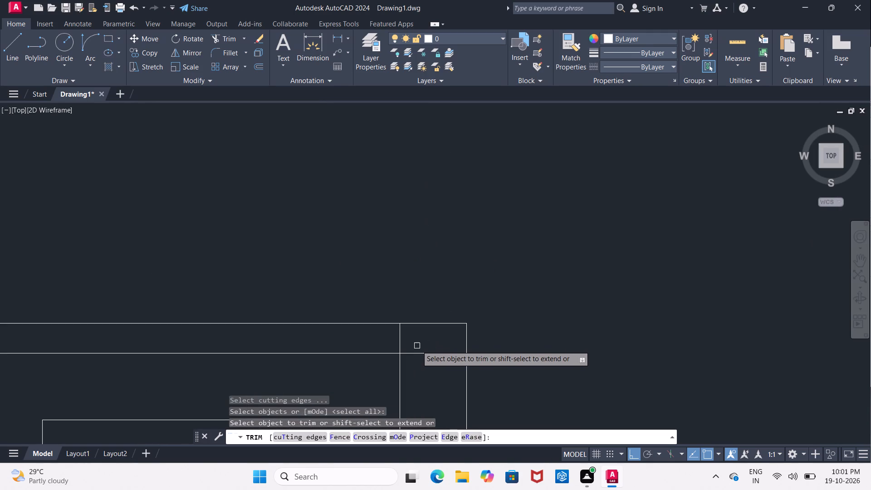
{"action": "left_click", "coordinate": [420, 354]}
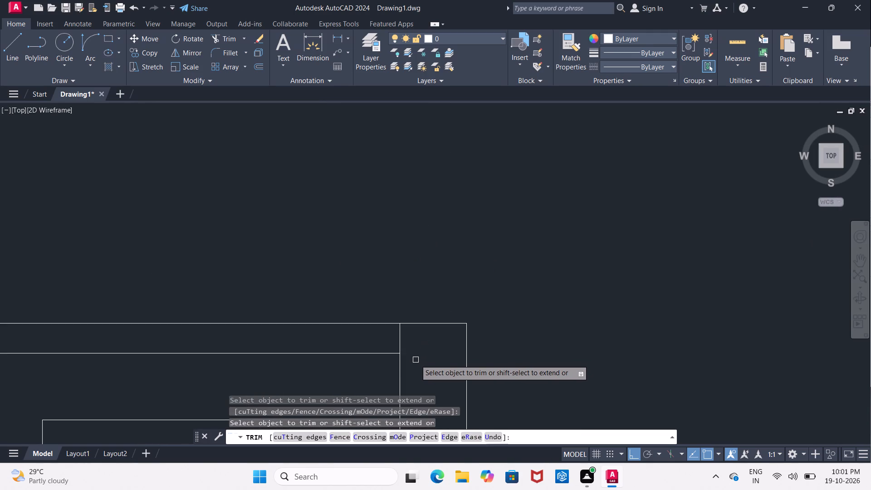
{"action": "left_click", "coordinate": [402, 367]}
{"action": "left_click", "coordinate": [399, 369]}
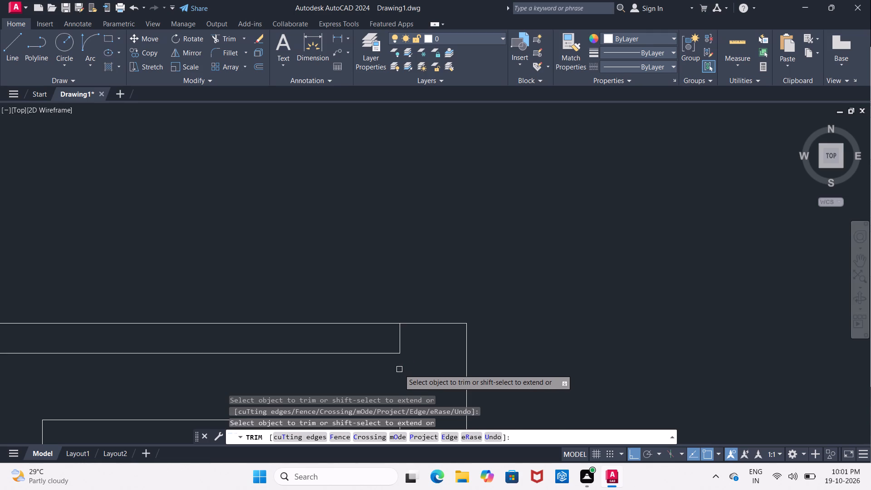
Trim the overlapping lines where the right-hand room's lower wall meets the partition above the door opening.
{"action": "scroll", "coordinate": [399, 369], "scroll_direction": "down", "scroll_amount": 6}
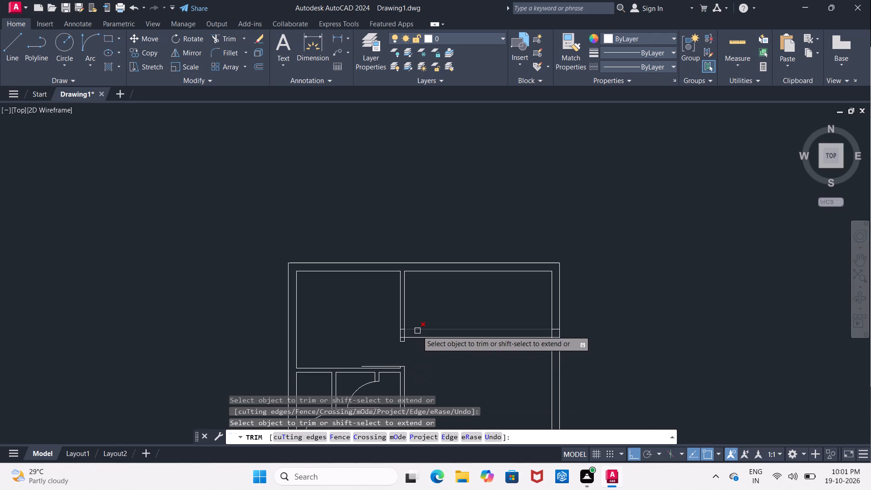
{"action": "scroll", "coordinate": [418, 331], "scroll_direction": "up", "scroll_amount": 3}
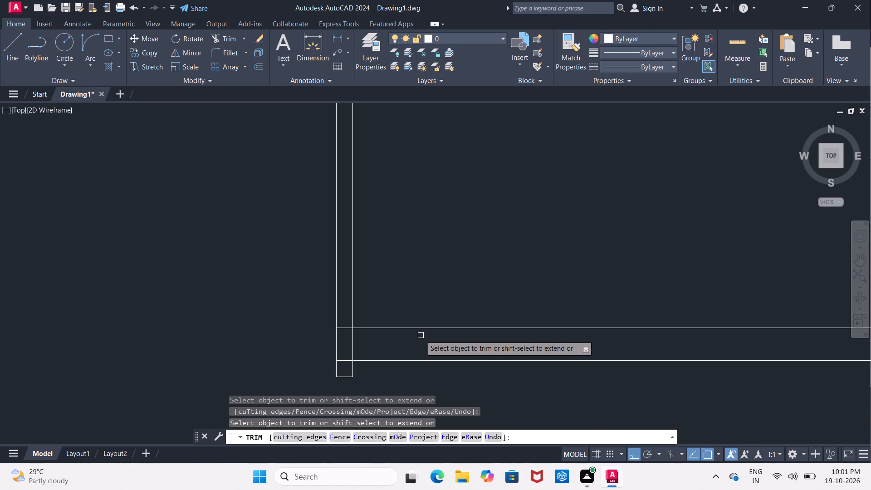
{"action": "scroll", "coordinate": [421, 335], "scroll_direction": "down", "scroll_amount": 2}
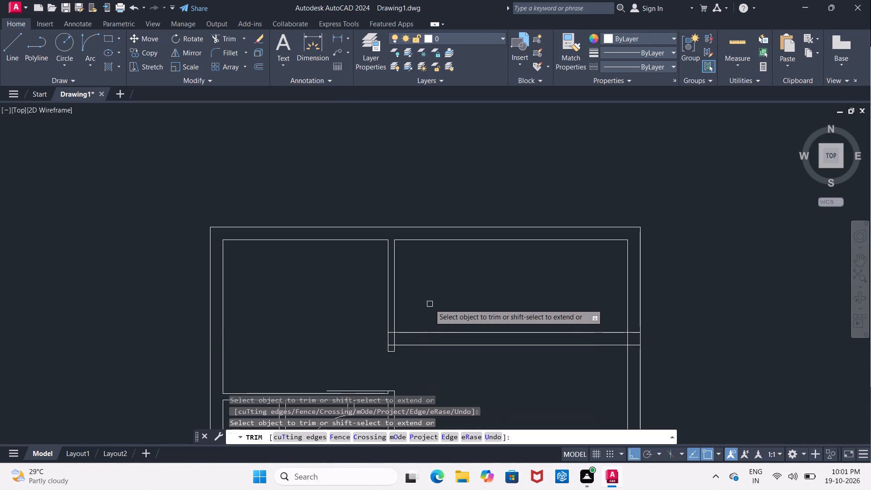
{"action": "middle_click_drag", "start_coordinate": [417, 275], "coordinate": [418, 279]}
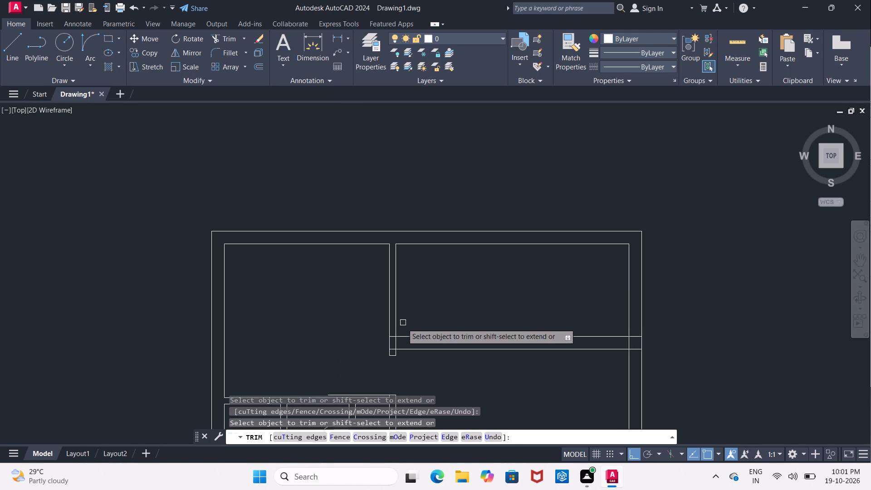
{"action": "scroll", "coordinate": [397, 344], "scroll_direction": "up", "scroll_amount": 2}
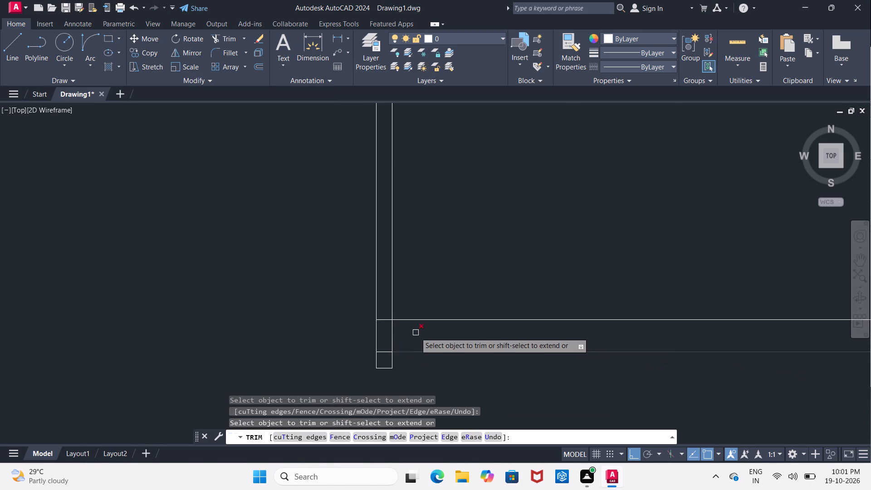
{"action": "left_click", "coordinate": [394, 330]}
{"action": "left_click", "coordinate": [391, 321]}
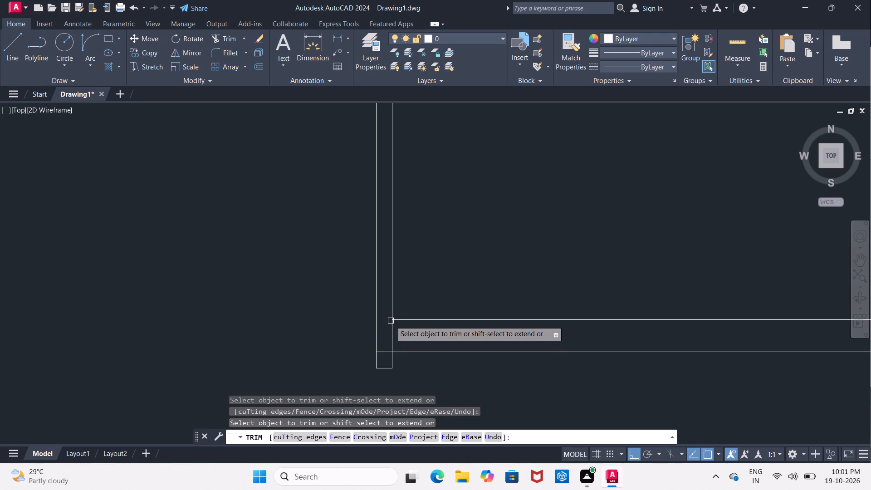
{"action": "left_click", "coordinate": [396, 332]}
{"action": "left_click", "coordinate": [391, 334]}
{"action": "left_click", "coordinate": [383, 353]}
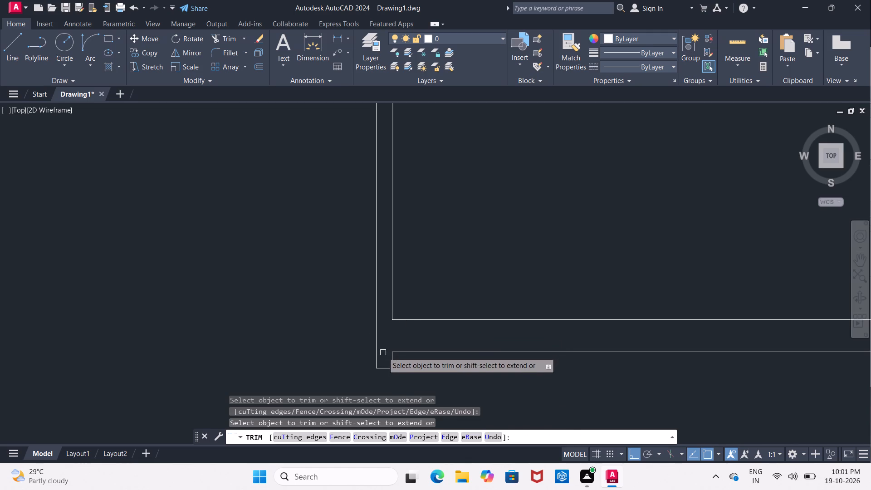
{"action": "scroll", "coordinate": [445, 276], "scroll_direction": "down", "scroll_amount": 2}
{"action": "middle_click_drag", "start_coordinate": [448, 275], "coordinate": [436, 270]}
{"action": "key", "text": "Escape"}
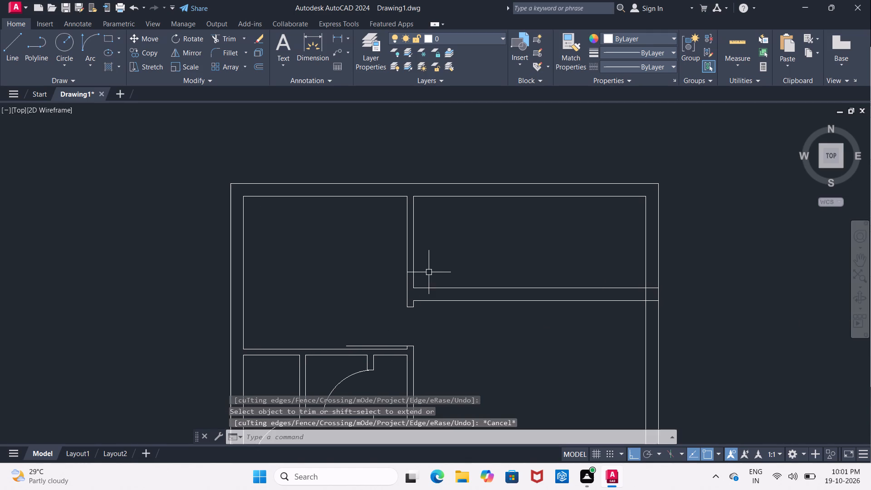
Extend both lines of the right-hand room's lower wall to the partition's far face, and the partition's near line down to the wall's lower line.
{"action": "key", "text": "e"}
{"action": "key", "text": "x"}
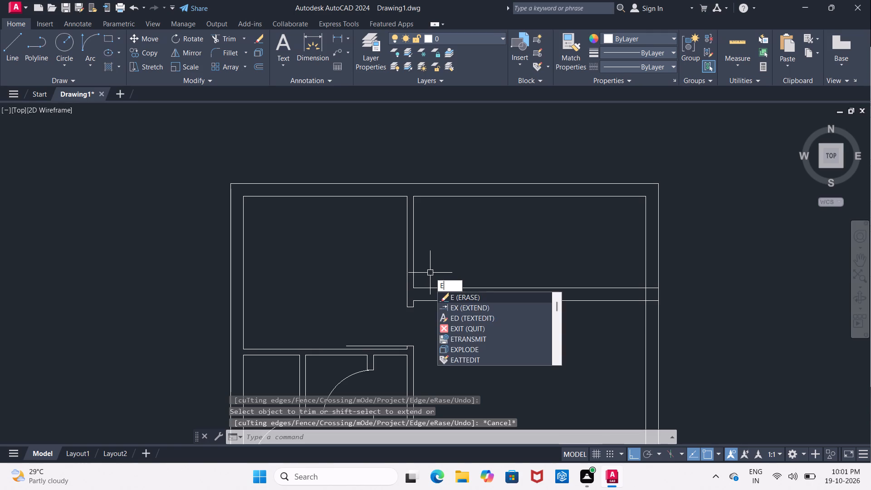
{"action": "key", "text": "space"}
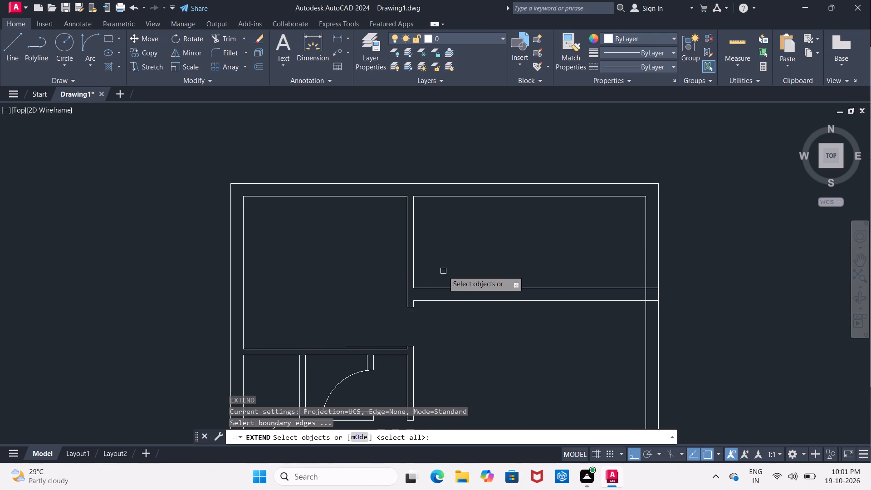
{"action": "key", "text": "space"}
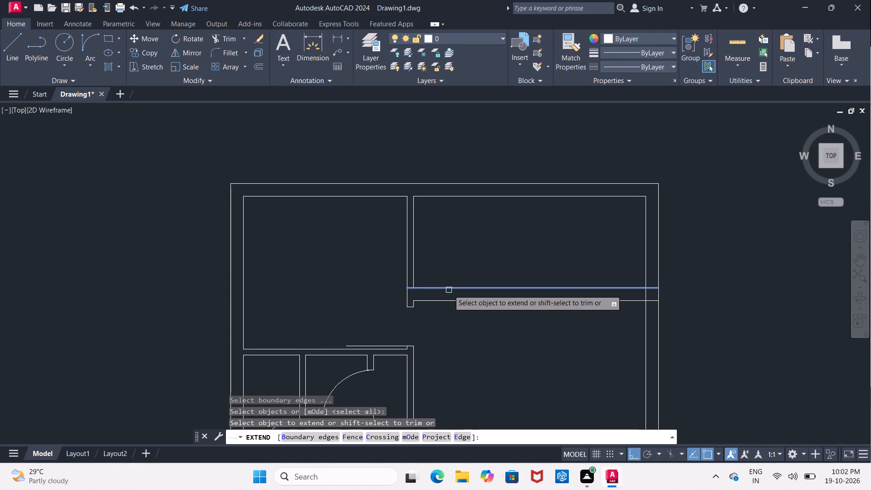
{"action": "left_click", "coordinate": [449, 290]}
{"action": "left_click", "coordinate": [446, 302]}
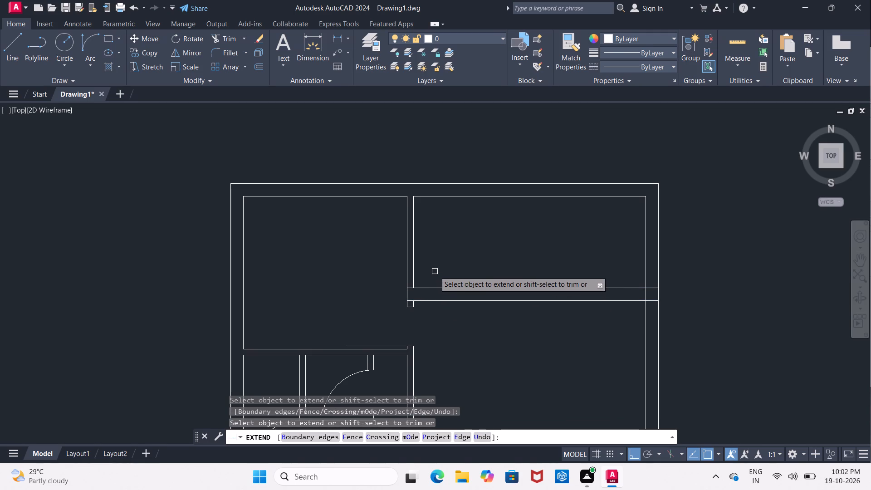
{"action": "left_click", "coordinate": [413, 282]}
{"action": "scroll", "coordinate": [424, 280], "scroll_direction": "up", "scroll_amount": 2}
{"action": "key", "text": "Escape"}
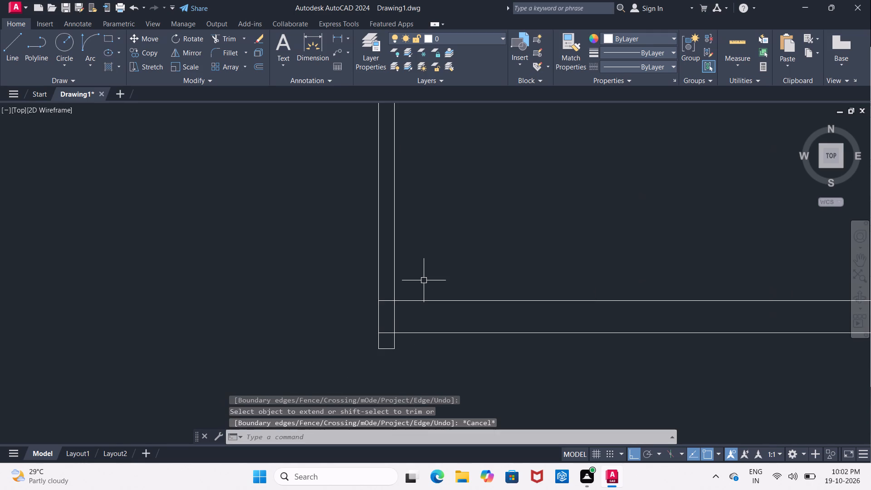
{"action": "scroll", "coordinate": [426, 279], "scroll_direction": "down", "scroll_amount": 2}
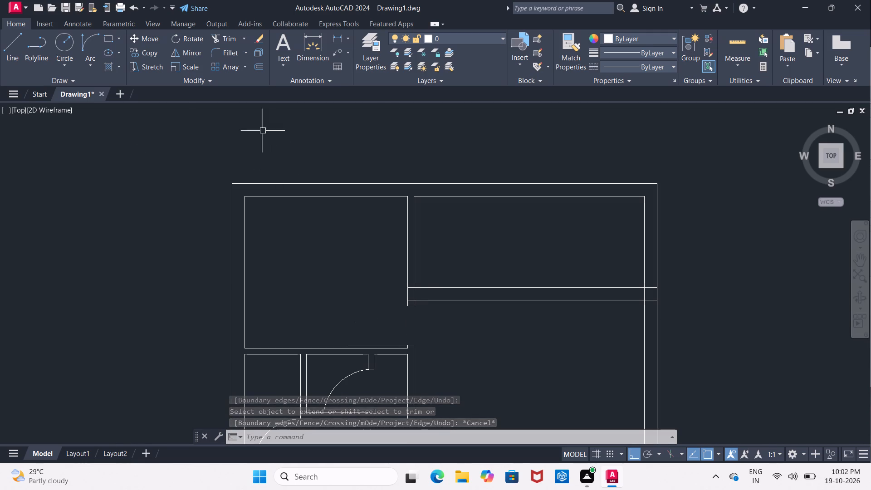
Draw the door swing arc from the end of the partition above the opening to the free tip of the door leaf.
{"action": "left_click", "coordinate": [91, 49]}
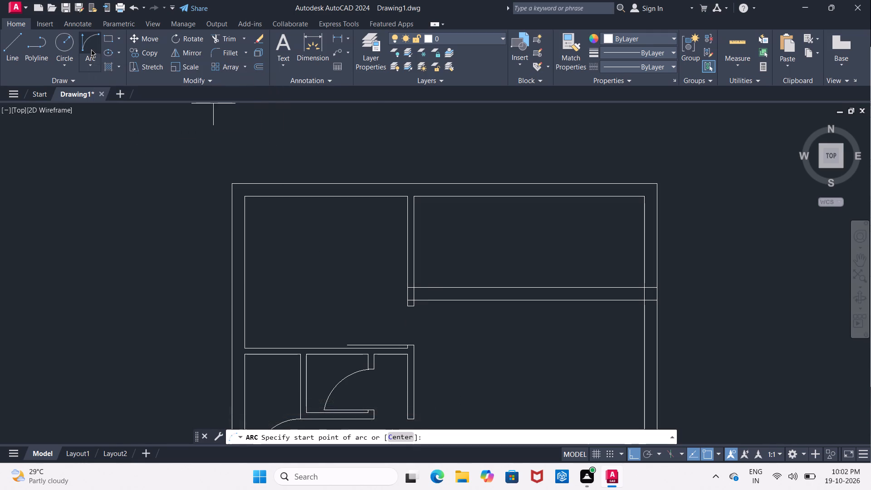
{"action": "scroll", "coordinate": [391, 318], "scroll_direction": "up", "scroll_amount": 1}
{"action": "middle_click_drag", "start_coordinate": [391, 319], "coordinate": [404, 282]}
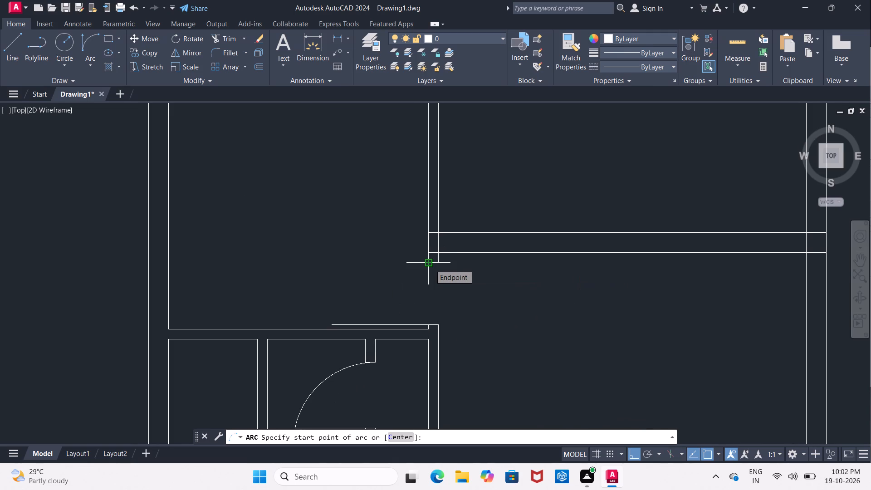
{"action": "left_click", "coordinate": [438, 264]}
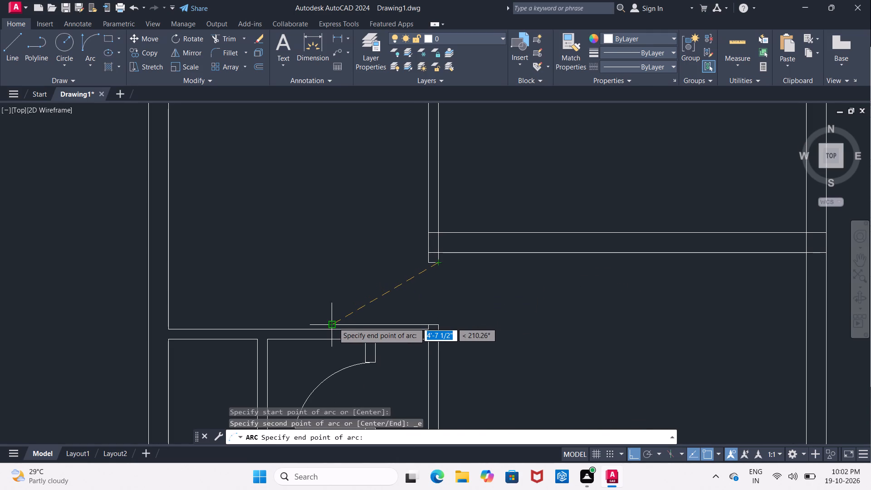
{"action": "left_click", "coordinate": [333, 323]}
{"action": "left_click", "coordinate": [333, 266]}
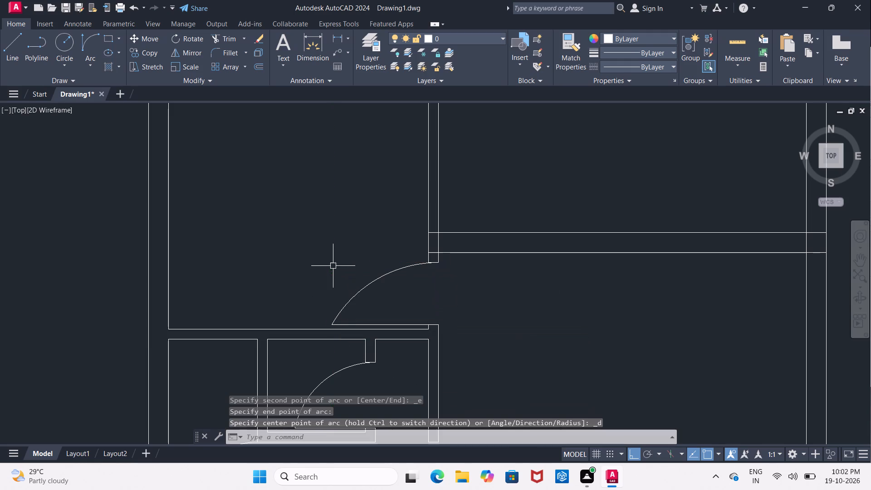
Erase the upper line of the right-hand room's lower wall.
{"action": "middle_click_drag", "start_coordinate": [524, 300], "coordinate": [492, 358]}
{"action": "scroll", "coordinate": [502, 384], "scroll_direction": "down", "scroll_amount": 1}
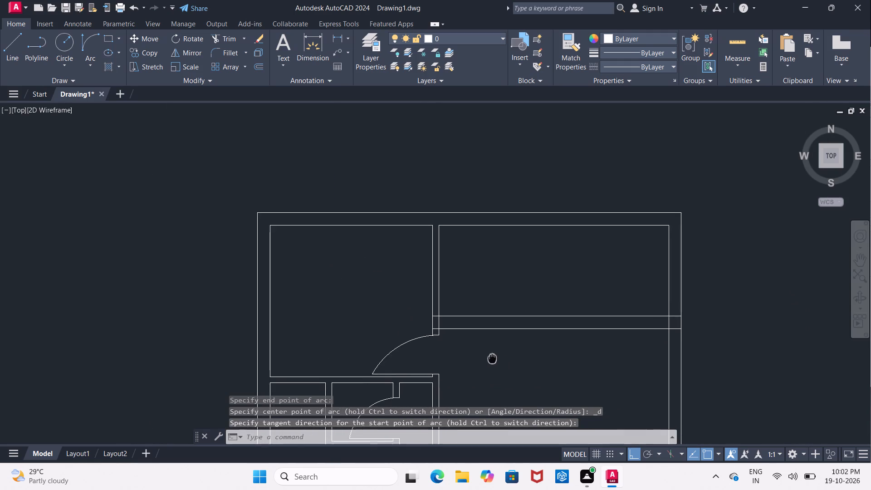
{"action": "middle_click_drag", "start_coordinate": [492, 358], "coordinate": [464, 348]}
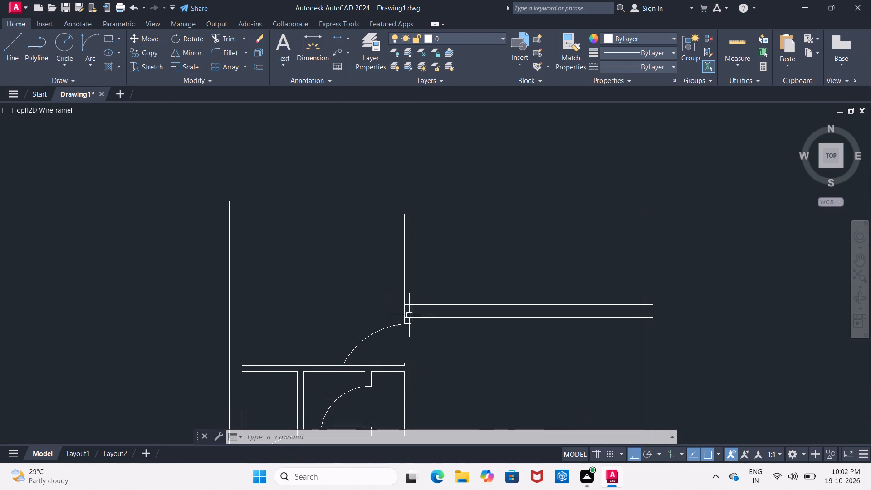
{"action": "left_click", "coordinate": [456, 304]}
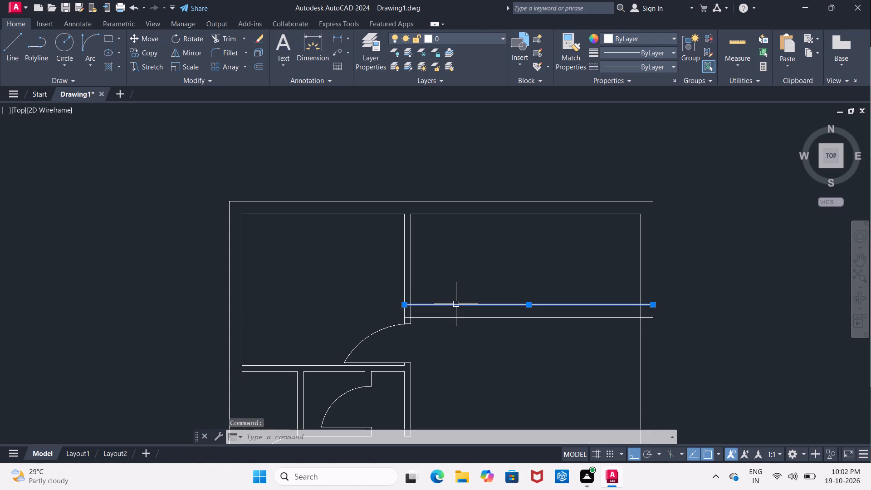
{"action": "key", "text": "Delete"}
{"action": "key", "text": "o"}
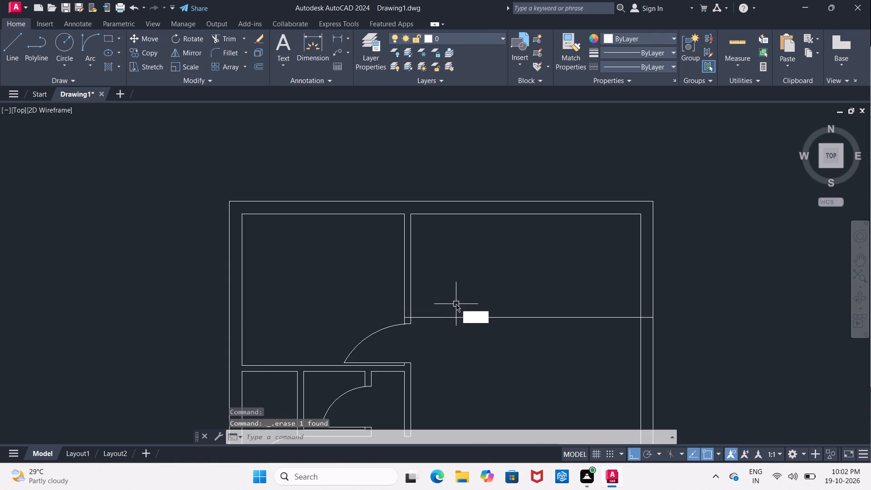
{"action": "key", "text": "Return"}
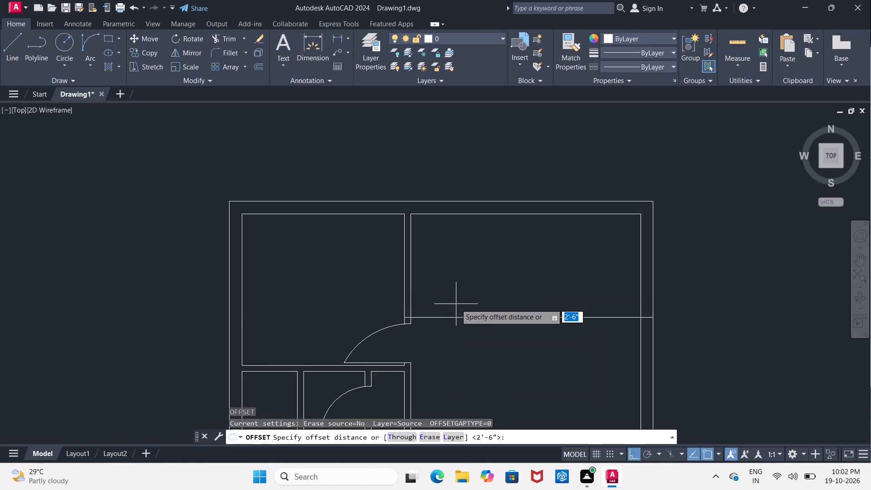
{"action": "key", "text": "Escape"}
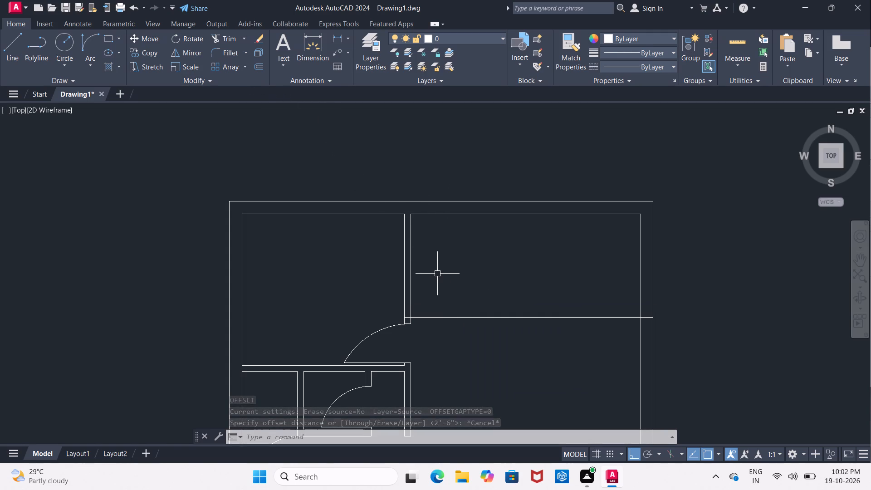
Extend the right-hand room's inner top wall line across the partition to its far face.
{"action": "key", "text": "e"}
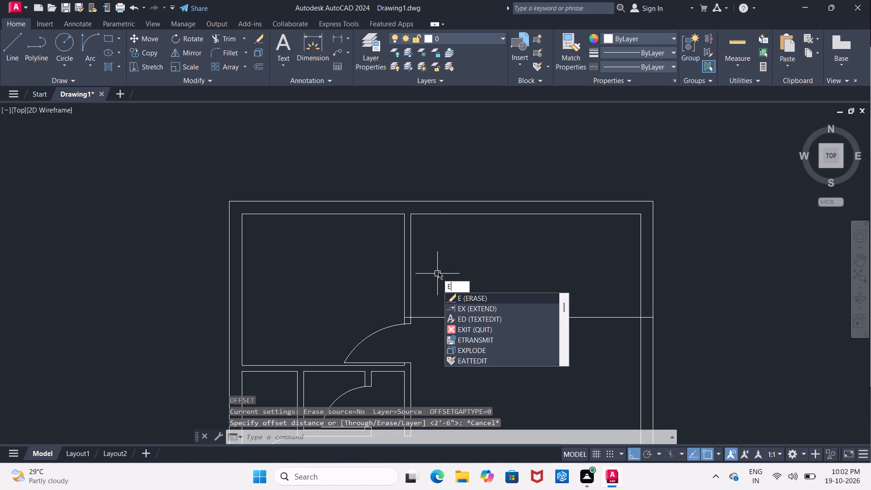
{"action": "key", "text": "x"}
{"action": "key", "text": "space"}
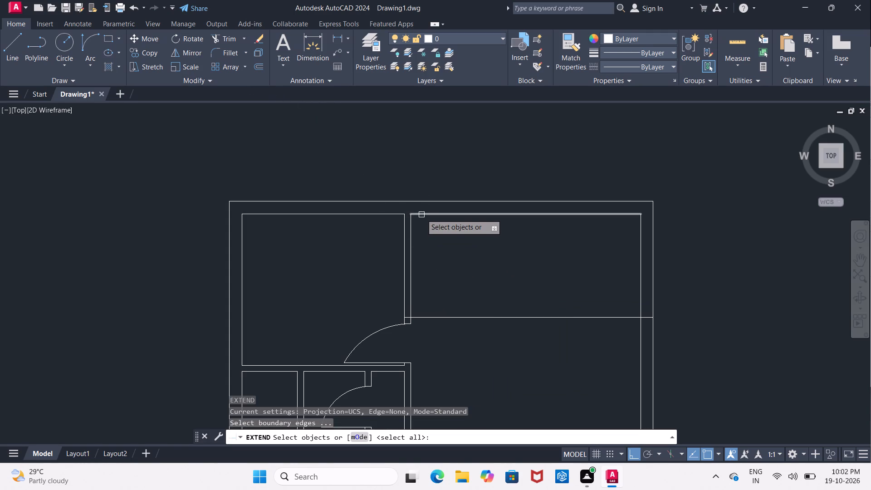
{"action": "key", "text": "space"}
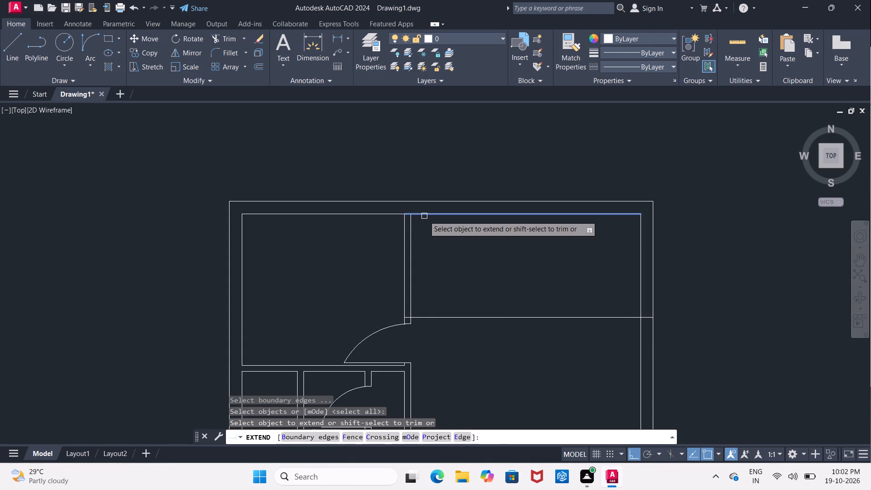
{"action": "left_click", "coordinate": [424, 216]}
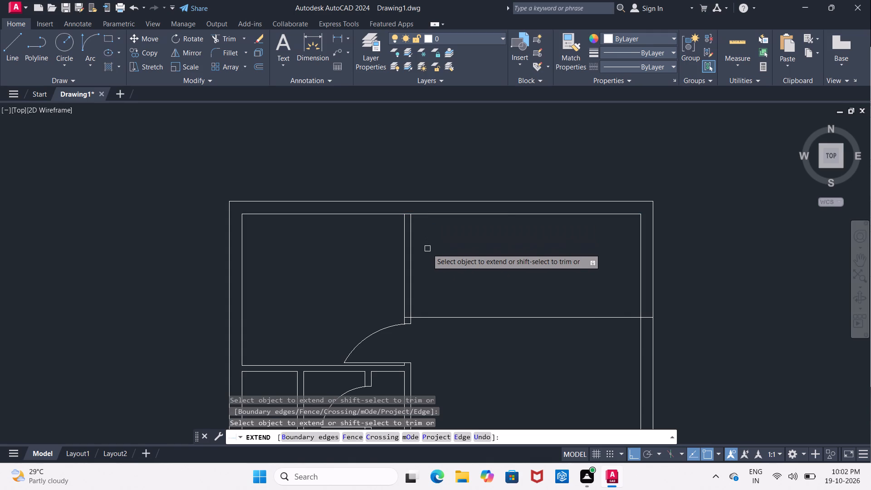
{"action": "key", "text": "Escape"}
Offset the right-hand room's inner top wall line 6" downward into the room.
{"action": "scroll", "coordinate": [392, 215], "scroll_direction": "up", "scroll_amount": 2}
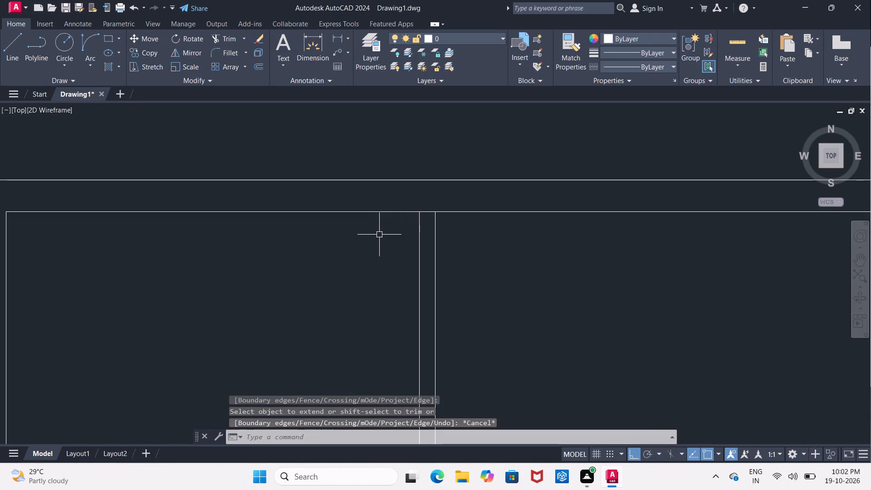
{"action": "key", "text": "o"}
{"action": "key", "text": "Return"}
{"action": "type", "text": "6\""}
{"action": "key", "text": "Return"}
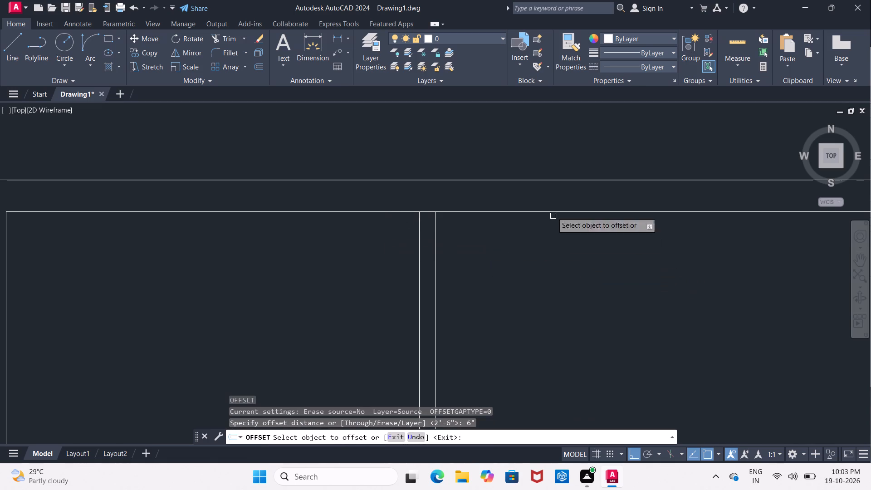
{"action": "left_click", "coordinate": [545, 213]}
{"action": "left_click", "coordinate": [542, 280]}
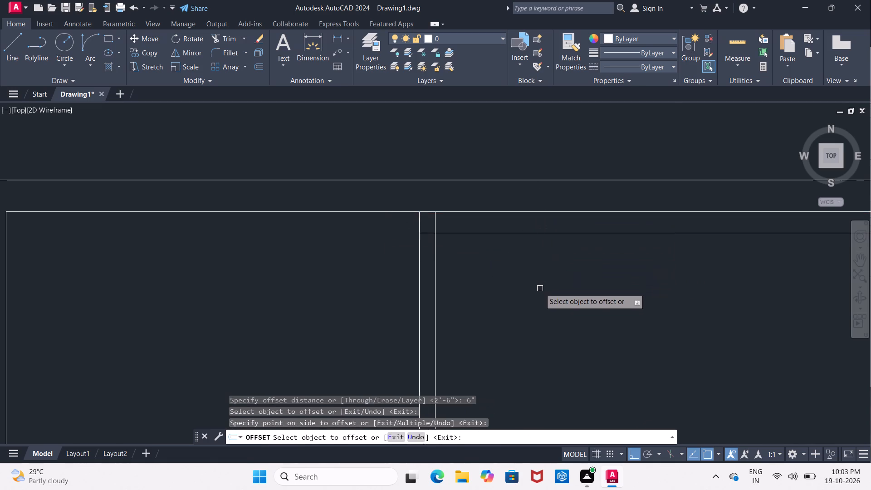
{"action": "key", "text": "Escape"}
Trim the 6" offset line back to the partition's thickness and remove the top wall line's piece between the two partition lines.
{"action": "type", "text": "tr"}
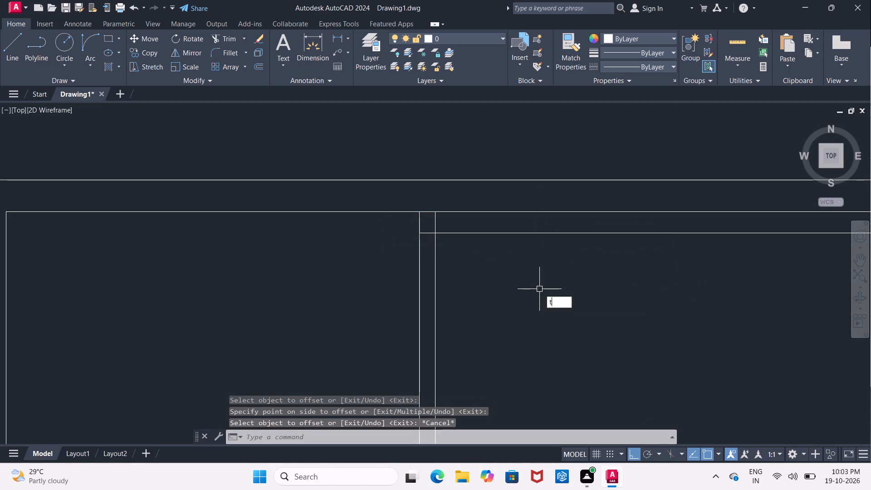
{"action": "key", "text": "space"}
{"action": "key", "text": "space"}
{"action": "left_click", "coordinate": [490, 235]}
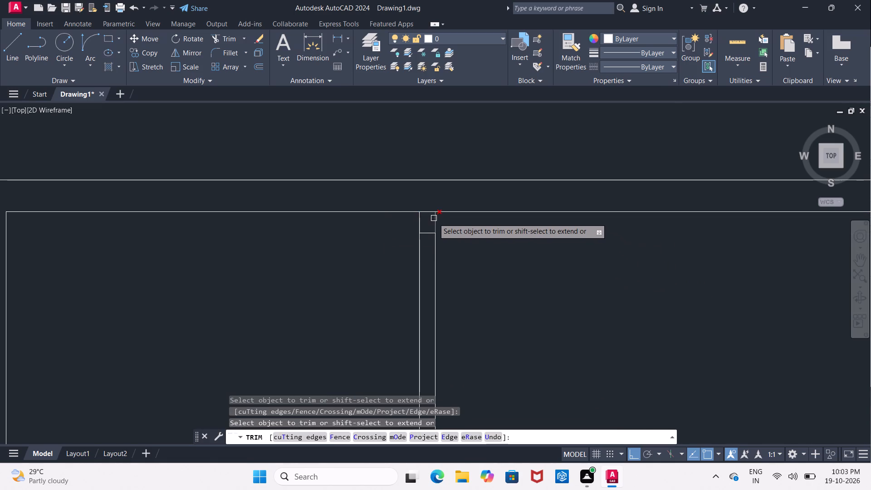
{"action": "left_click", "coordinate": [431, 212]}
{"action": "scroll", "coordinate": [431, 212], "scroll_direction": "down", "scroll_amount": 3}
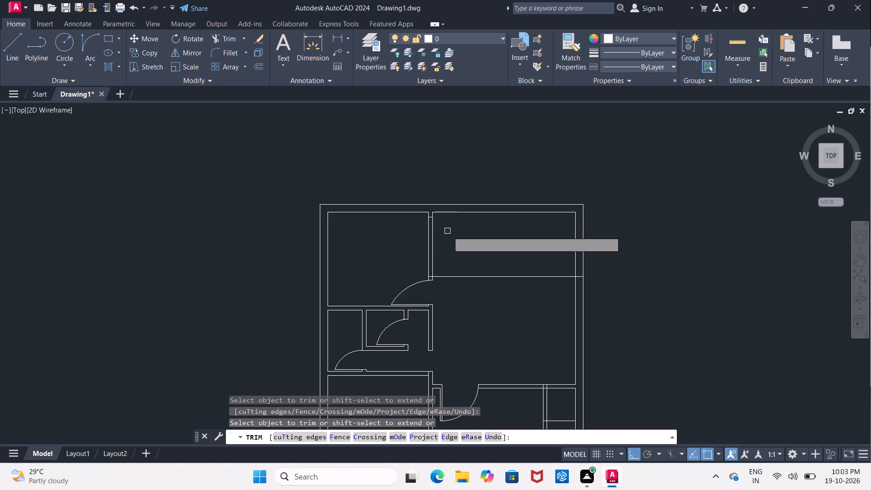
{"action": "scroll", "coordinate": [440, 268], "scroll_direction": "up", "scroll_amount": 1}
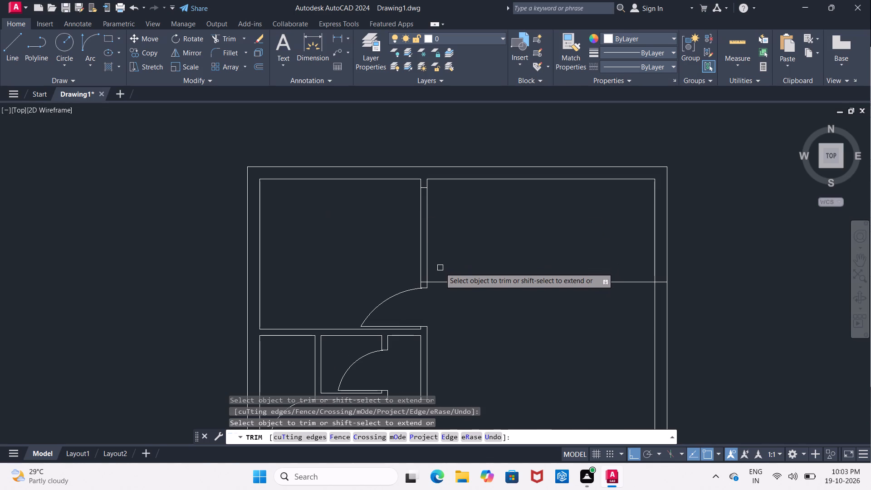
{"action": "key", "text": "Escape"}
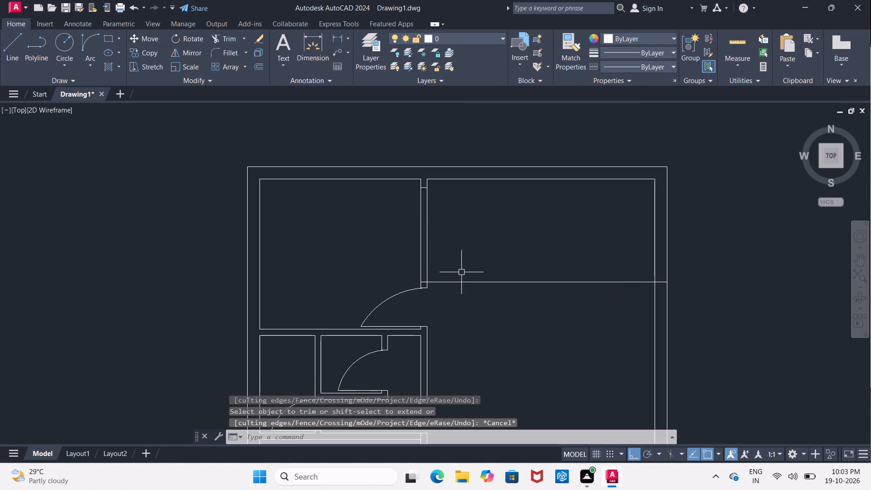
Calculate 4.5 divided by 3 in Calculator, and close it.
{"action": "scroll", "coordinate": [465, 246], "scroll_direction": "up", "scroll_amount": 1}
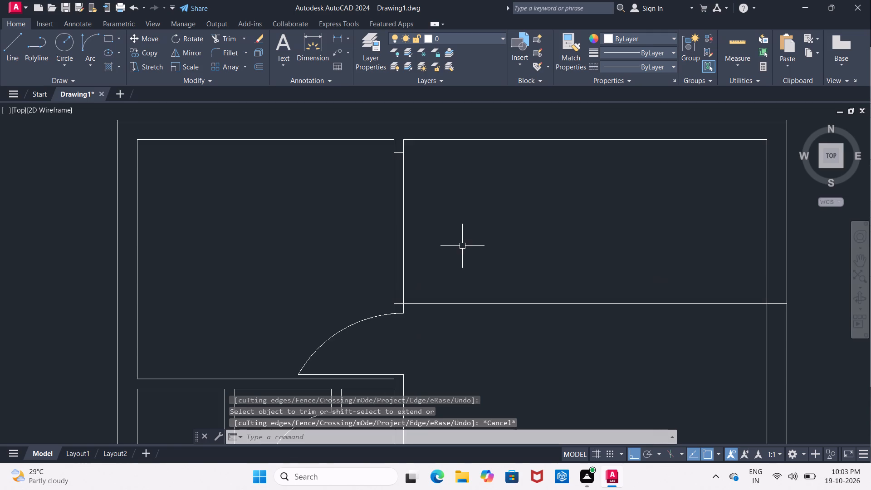
{"action": "middle_click_drag", "start_coordinate": [462, 246], "coordinate": [453, 286]}
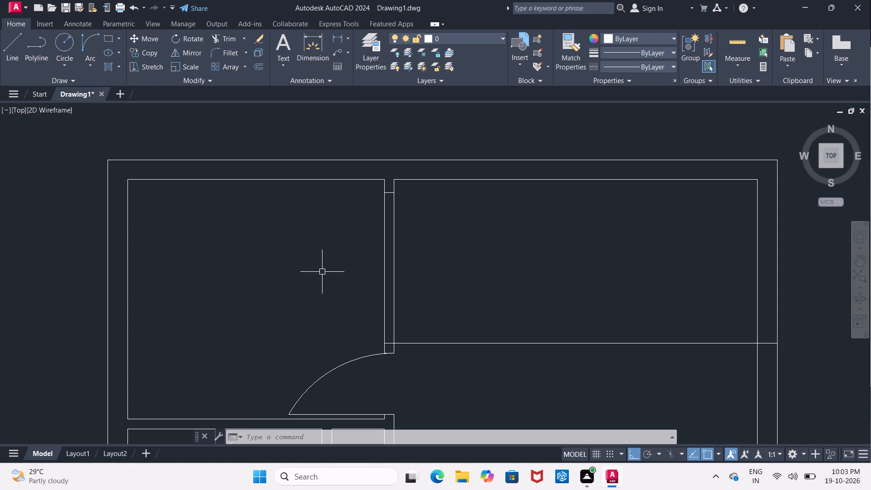
{"action": "type", "text": "4.5/3"}
{"action": "key", "text": "Return"}
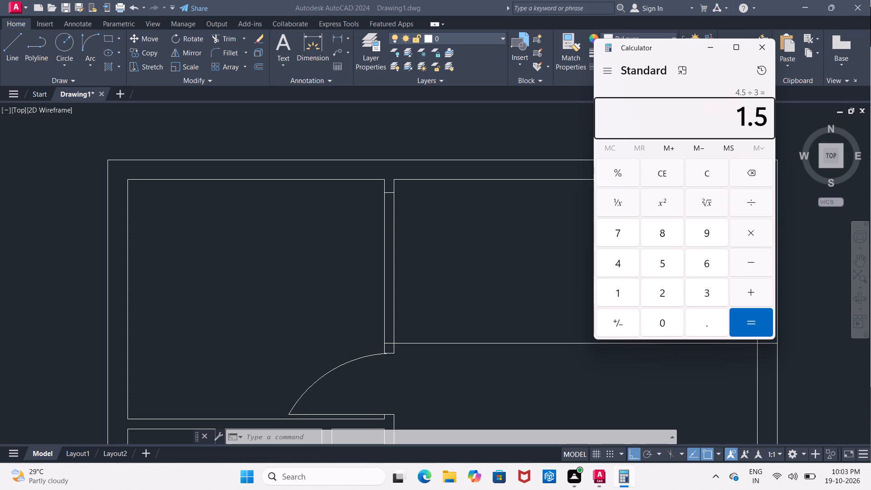
{"action": "left_click", "coordinate": [760, 54]}
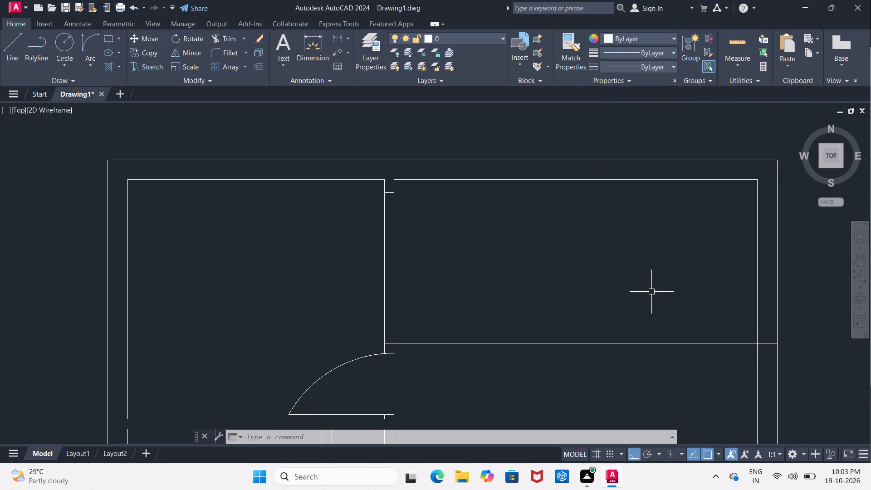
Offset the upper partition's left face line 1.5" to both sides and its right face line 1.5" inward.
{"action": "key", "text": "o"}
{"action": "key", "text": "Return"}
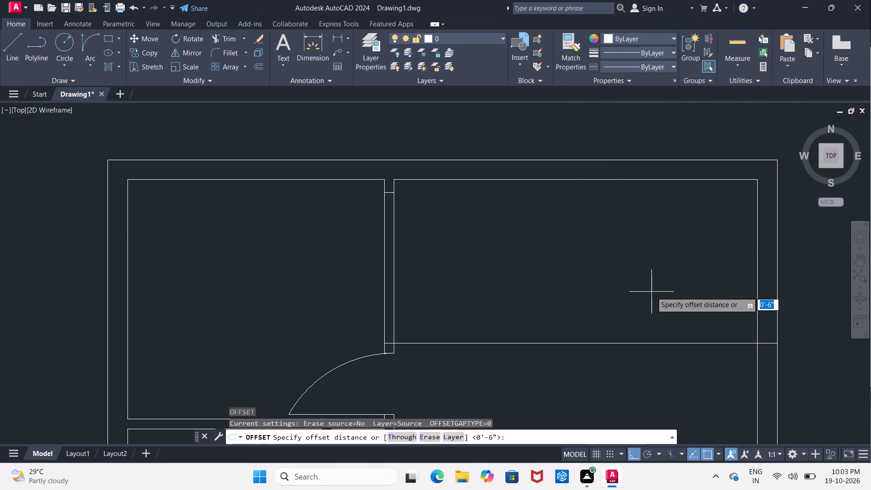
{"action": "key", "text": "1"}
{"action": "type", "text": ".5"}
{"action": "key", "text": "shift+quotedbl"}
{"action": "key", "text": "Return"}
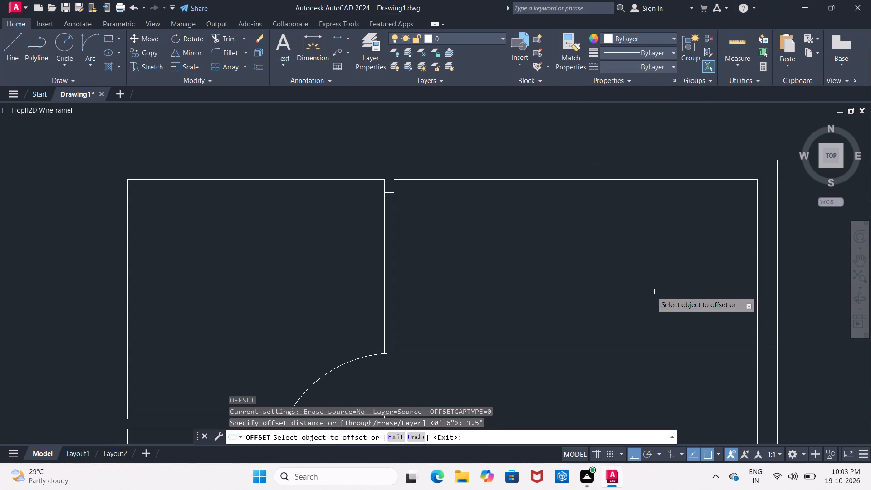
{"action": "left_click", "coordinate": [385, 240]}
{"action": "left_click", "coordinate": [388, 244]}
{"action": "scroll", "coordinate": [384, 264], "scroll_direction": "up", "scroll_amount": 1}
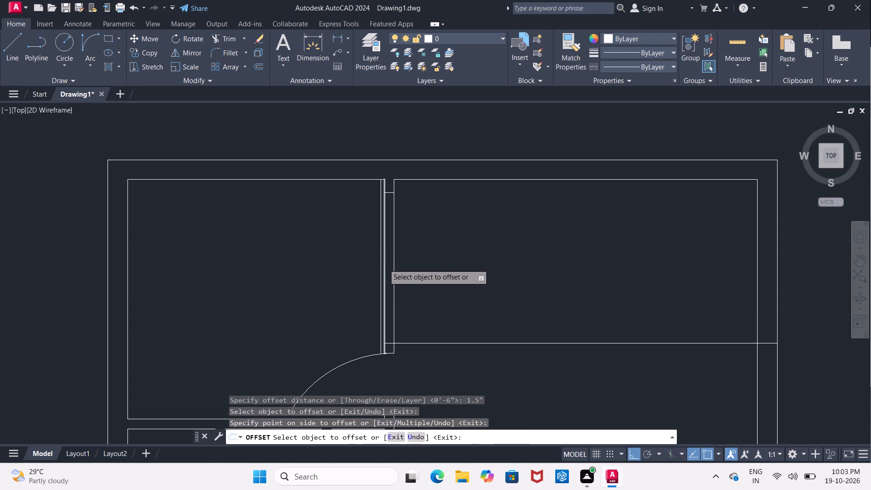
{"action": "scroll", "coordinate": [384, 264], "scroll_direction": "up", "scroll_amount": 1}
{"action": "left_click", "coordinate": [381, 264]}
{"action": "left_click", "coordinate": [389, 269]}
{"action": "scroll", "coordinate": [412, 285], "scroll_direction": "up", "scroll_amount": 1}
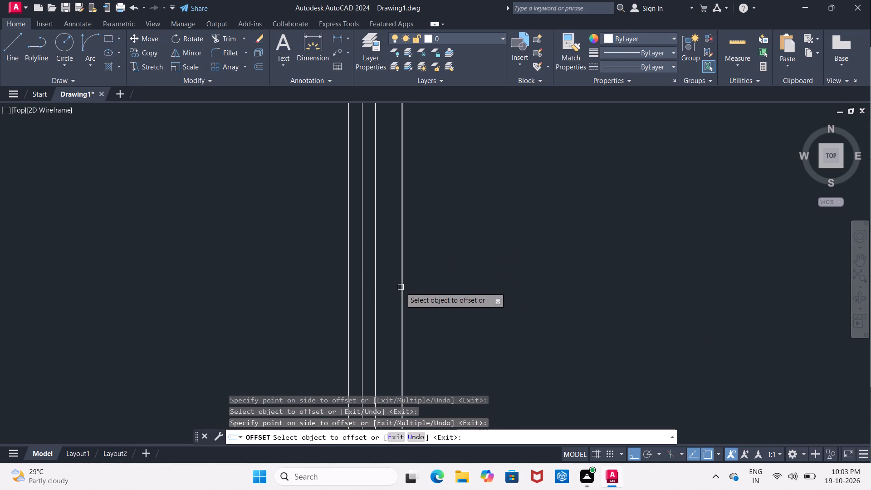
{"action": "left_click", "coordinate": [401, 287]}
{"action": "left_click", "coordinate": [392, 288]}
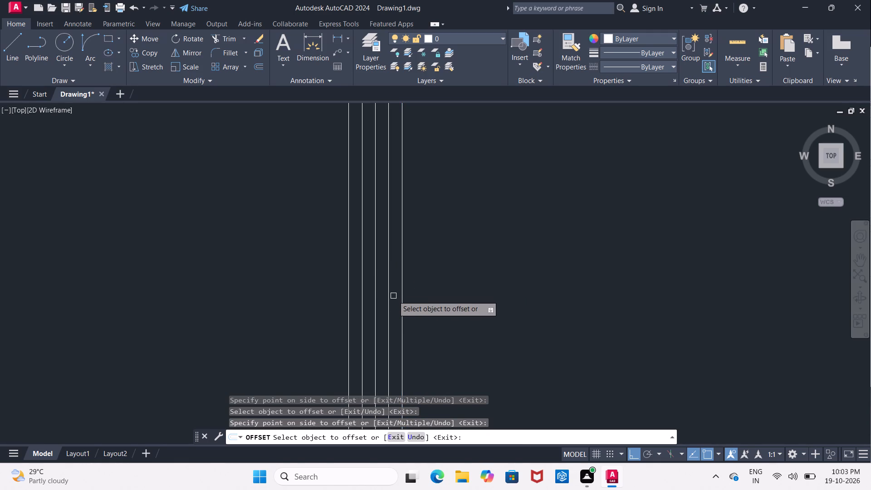
{"action": "key", "text": "Escape"}
Erase the extra 1.5" offset line lying outside the partition's left face.
{"action": "left_click", "coordinate": [346, 297]}
{"action": "key", "text": "Delete"}
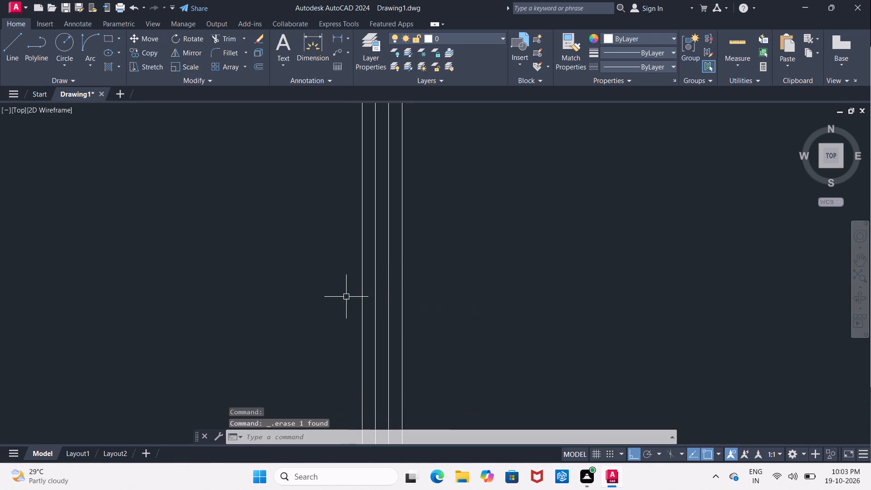
Trim the partition's two inner lines so they run only between the upper and lower cross lines.
{"action": "scroll", "coordinate": [347, 299], "scroll_direction": "down", "scroll_amount": 3}
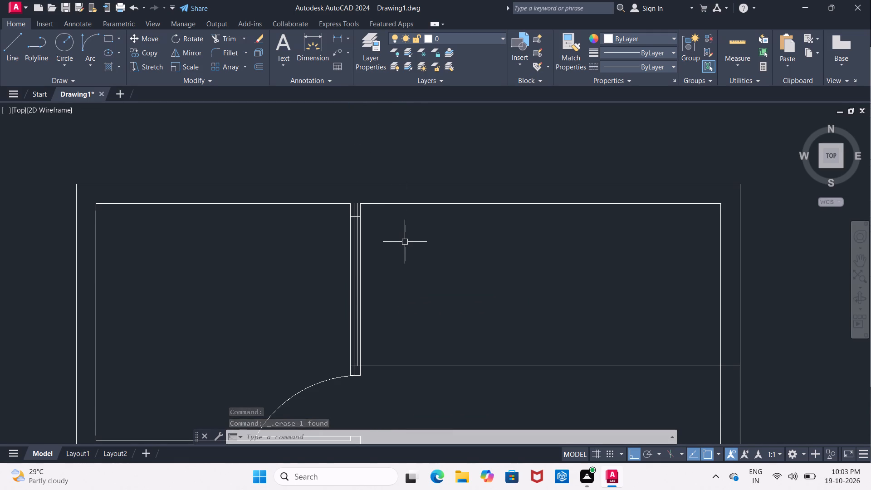
{"action": "type", "text": "tr"}
{"action": "key", "text": "space"}
{"action": "key", "text": "space"}
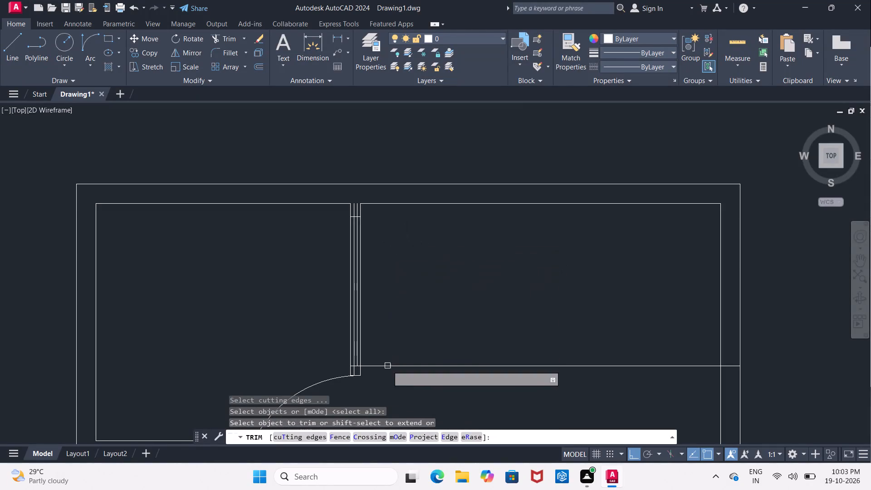
{"action": "scroll", "coordinate": [353, 383], "scroll_direction": "up", "scroll_amount": 5}
{"action": "left_click", "coordinate": [336, 292]}
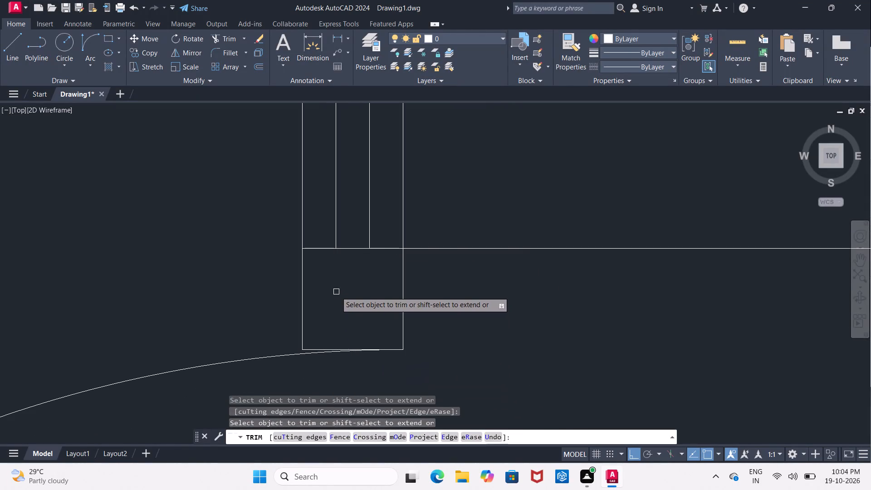
{"action": "scroll", "coordinate": [339, 291], "scroll_direction": "down", "scroll_amount": 4}
{"action": "middle_click_drag", "start_coordinate": [442, 215], "coordinate": [440, 276]}
{"action": "scroll", "coordinate": [444, 256], "scroll_direction": "down", "scroll_amount": 3}
{"action": "scroll", "coordinate": [439, 269], "scroll_direction": "up", "scroll_amount": 1}
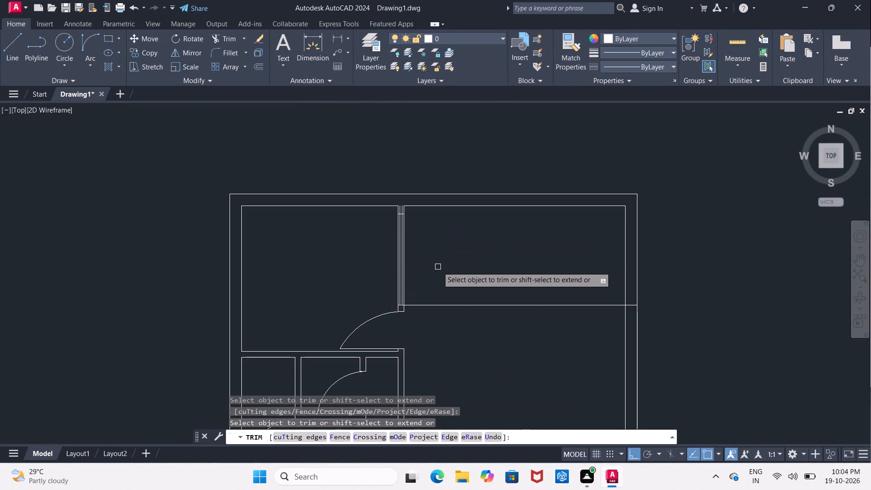
{"action": "scroll", "coordinate": [437, 265], "scroll_direction": "up", "scroll_amount": 2}
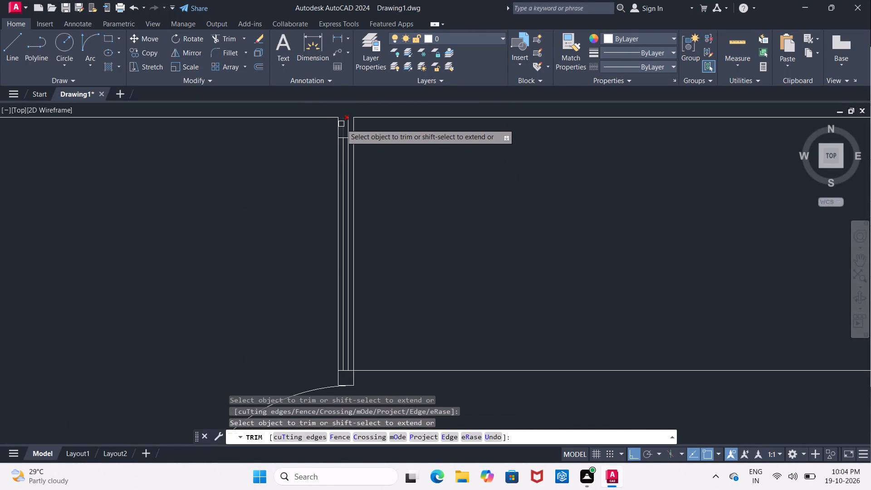
{"action": "left_click", "coordinate": [341, 124]}
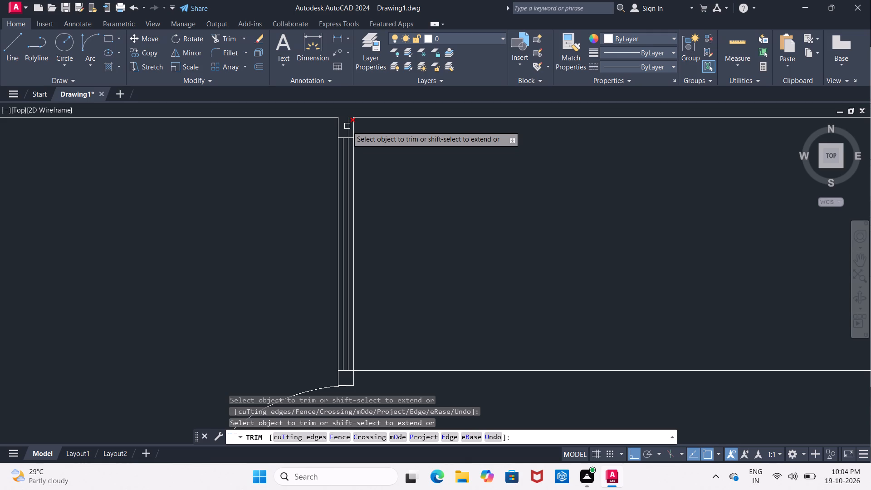
{"action": "left_click", "coordinate": [347, 126]}
{"action": "scroll", "coordinate": [386, 183], "scroll_direction": "down", "scroll_amount": 1}
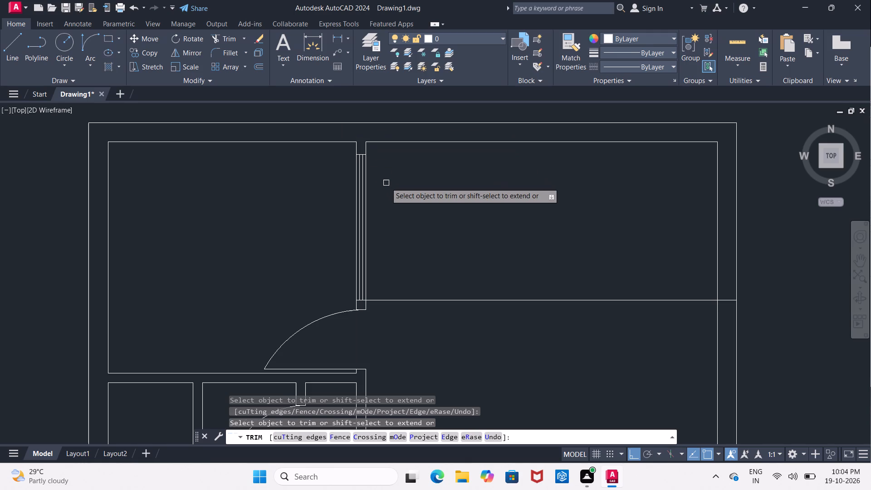
Remove the horizontal line across the right-hand room and the right exterior wall, keeping only its piece inside the partition.
{"action": "left_click", "coordinate": [409, 299]}
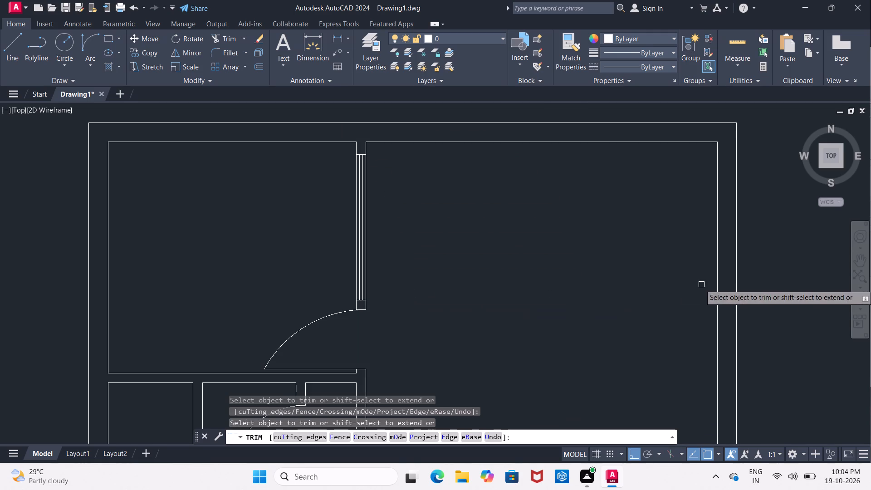
{"action": "key", "text": "Escape"}
{"action": "left_click", "coordinate": [724, 302]}
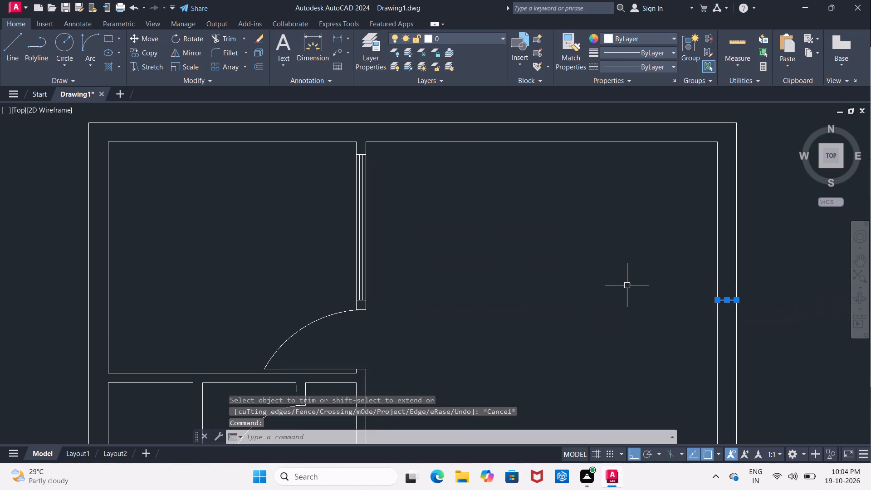
{"action": "key", "text": "Delete"}
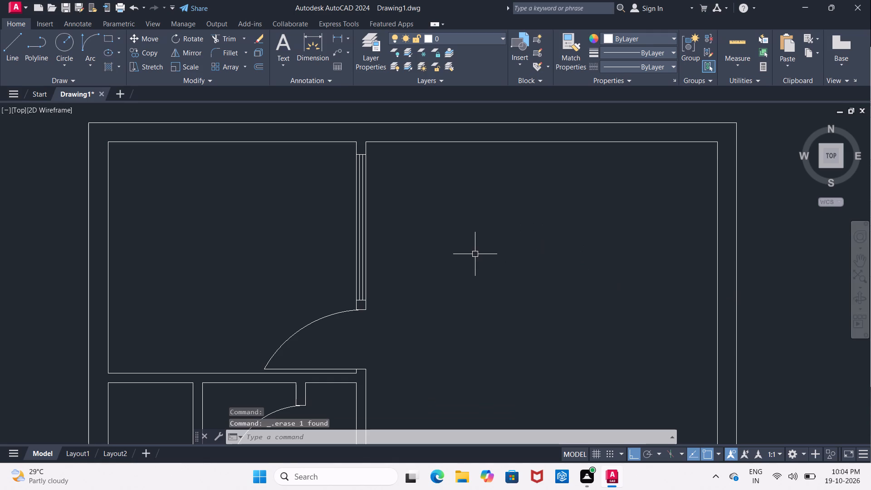
Draw a horizontal line across the partition from its left face's midpoint and trim the overhang past the right face.
{"action": "left_click", "coordinate": [9, 54]}
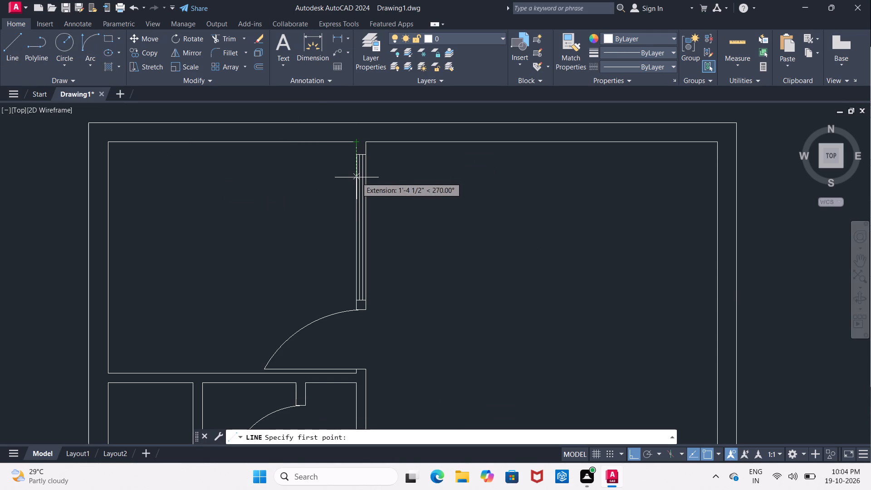
{"action": "left_click", "coordinate": [355, 228]}
{"action": "left_click", "coordinate": [383, 232]}
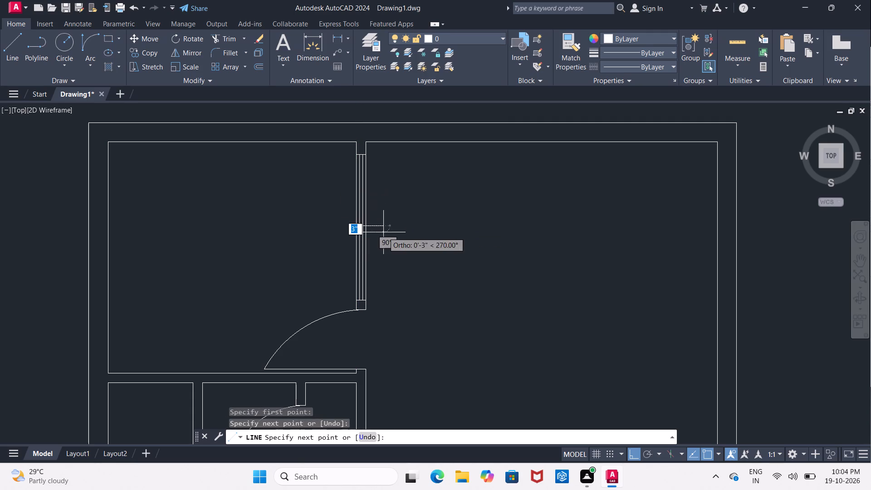
{"action": "key", "text": "Escape"}
{"action": "scroll", "coordinate": [383, 256], "scroll_direction": "up", "scroll_amount": 2}
{"action": "type", "text": "tr"}
{"action": "key", "text": "space"}
{"action": "key", "text": "space"}
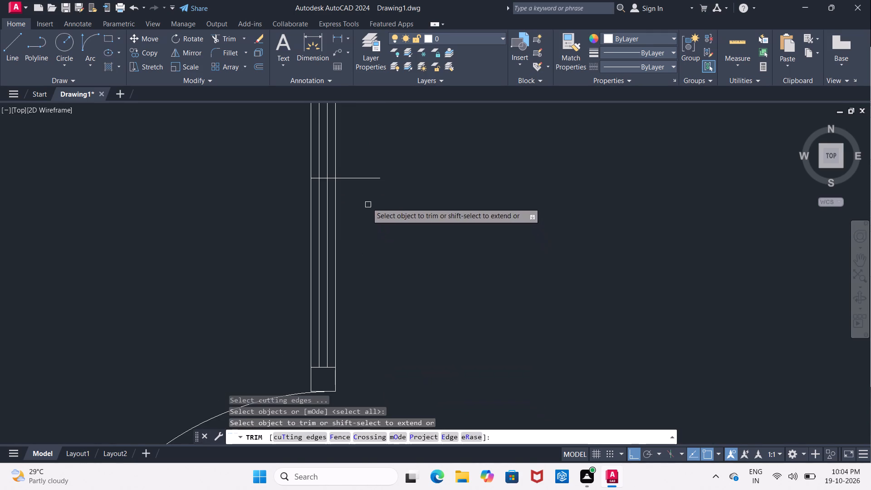
{"action": "left_click", "coordinate": [348, 176]}
{"action": "scroll", "coordinate": [362, 176], "scroll_direction": "down", "scroll_amount": 2}
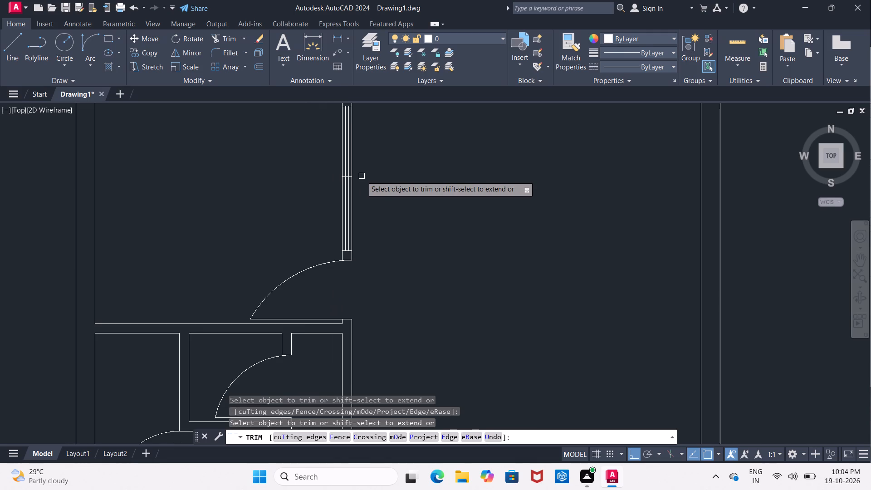
{"action": "scroll", "coordinate": [362, 176], "scroll_direction": "down", "scroll_amount": 1}
{"action": "middle_click_drag", "start_coordinate": [409, 184], "coordinate": [366, 230]}
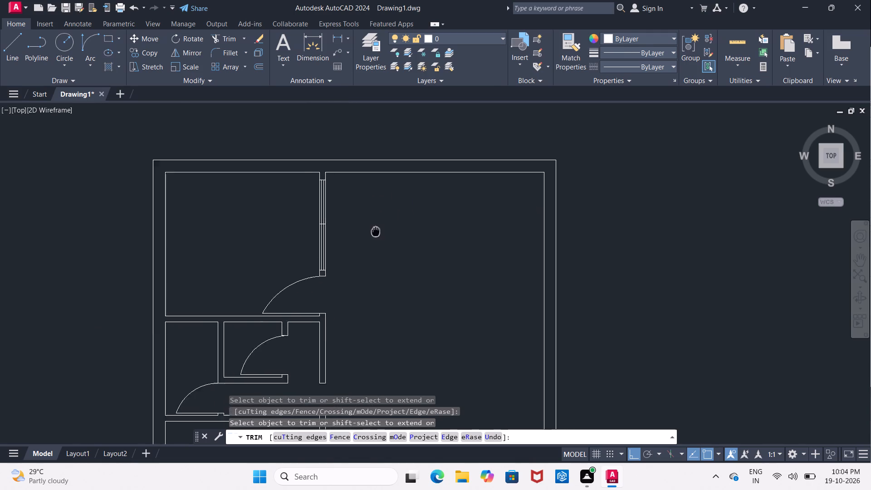
{"action": "middle_click_drag", "start_coordinate": [366, 230], "coordinate": [352, 229]}
{"action": "key", "text": "Escape"}
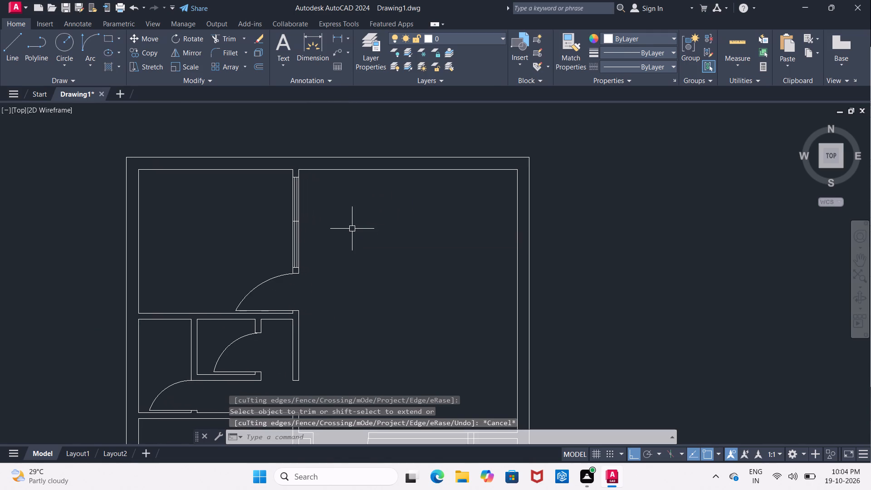
Offset the upper partition's right face line 3' into the right-hand room.
{"action": "key", "text": "o"}
{"action": "key", "text": "Return"}
{"action": "key", "text": "3"}
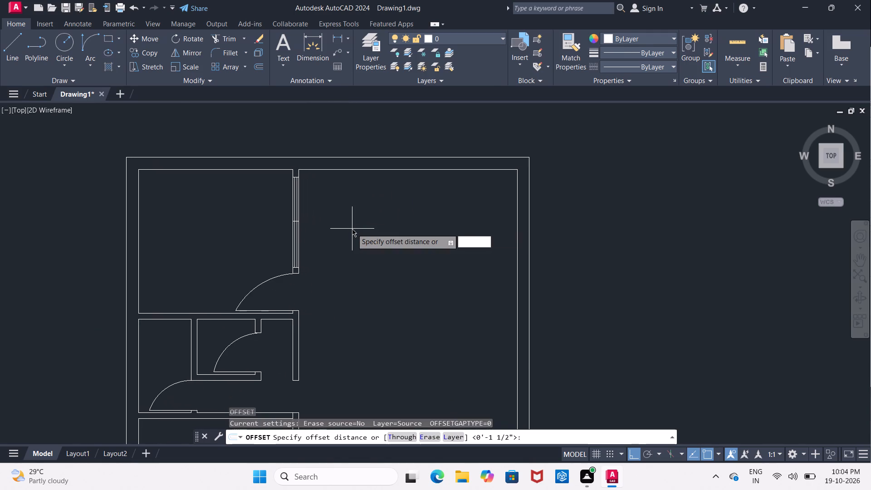
{"action": "key", "text": "apostrophe"}
{"action": "key", "text": "Return"}
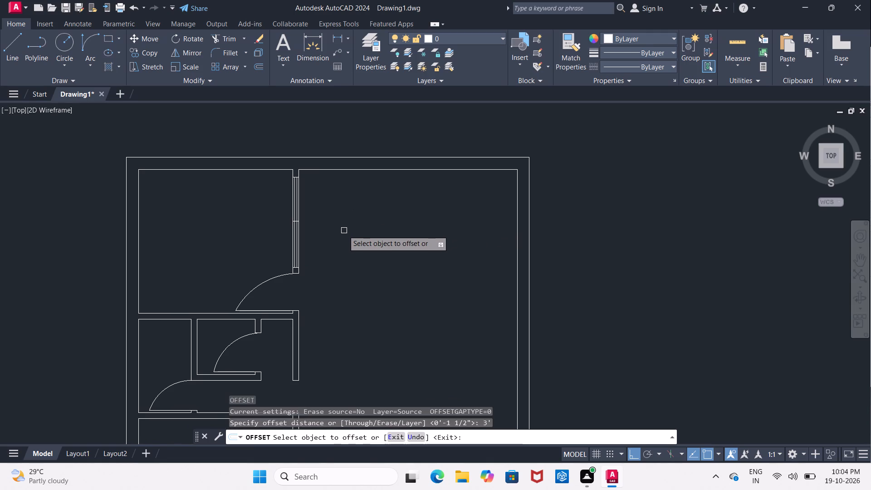
{"action": "scroll", "coordinate": [333, 270], "scroll_direction": "down", "scroll_amount": 2}
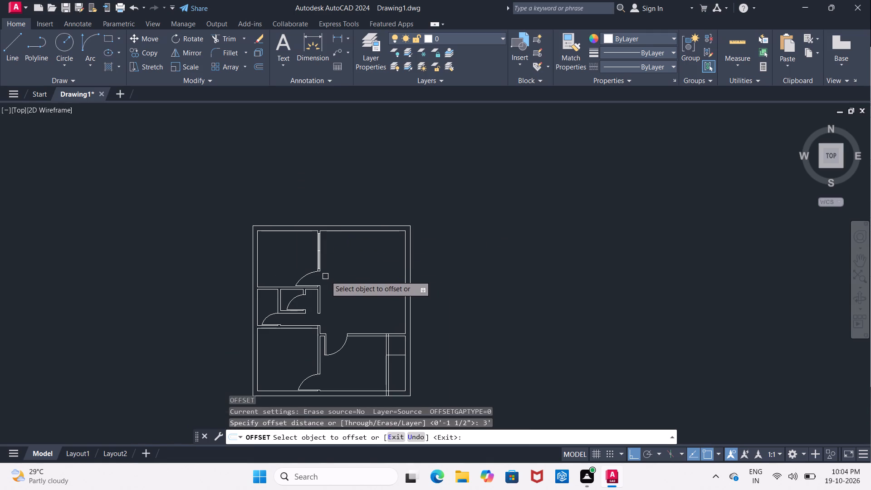
{"action": "scroll", "coordinate": [326, 275], "scroll_direction": "up", "scroll_amount": 4}
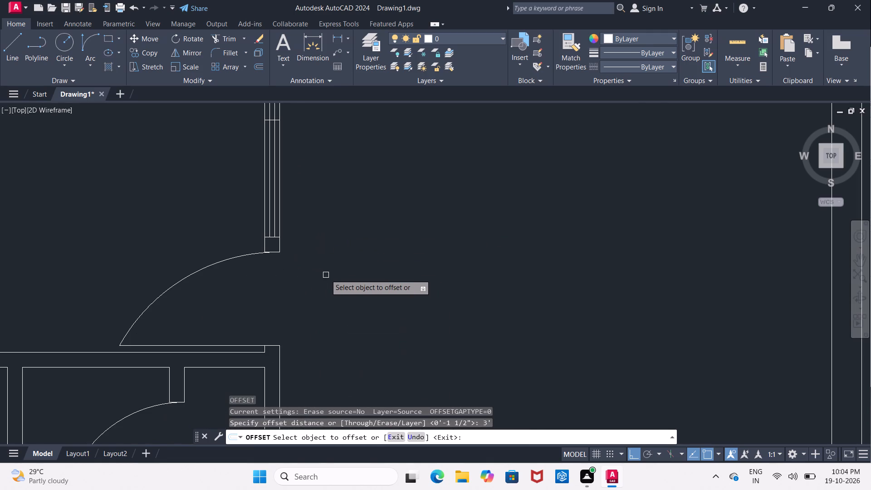
{"action": "left_click", "coordinate": [280, 176]}
{"action": "left_click", "coordinate": [607, 244]}
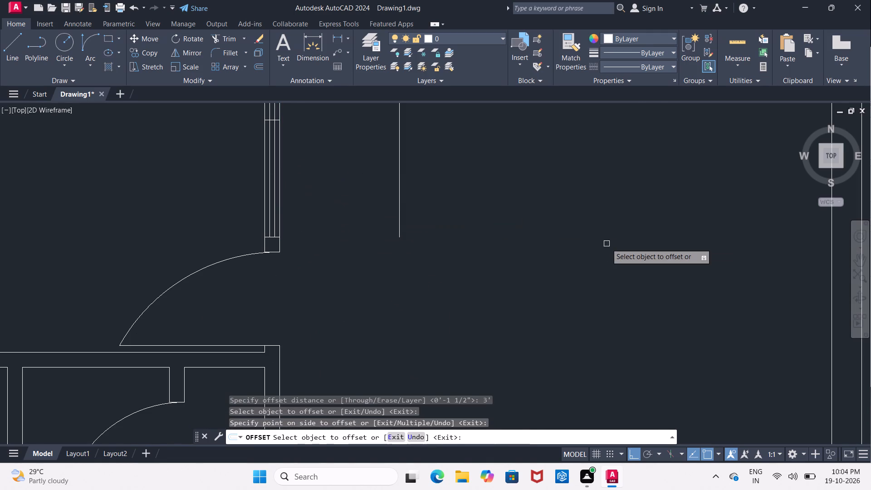
Draw a horizontal line from the lower cross line's end on the partition's right face to beyond the right exterior wall.
{"action": "left_click", "coordinate": [7, 38]}
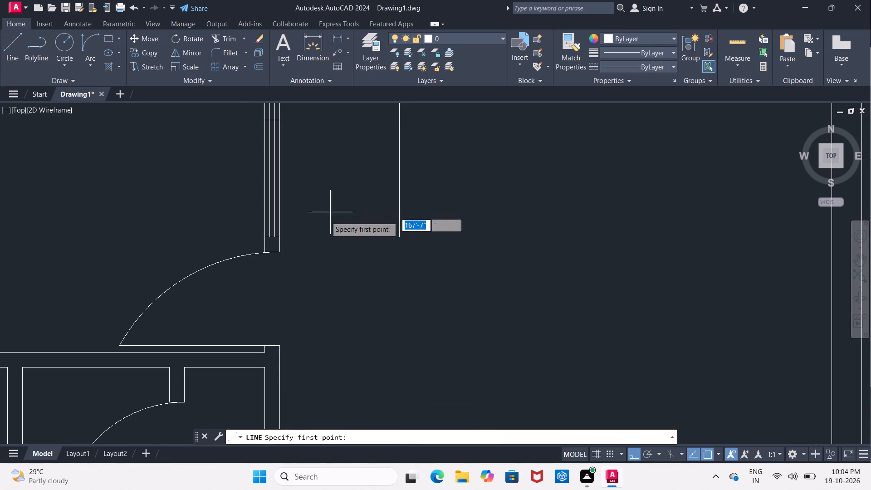
{"action": "left_click_drag", "start_coordinate": [277, 239], "coordinate": [283, 239]}
{"action": "middle_click_drag", "start_coordinate": [746, 286], "coordinate": [492, 298]}
{"action": "left_click", "coordinate": [647, 299]}
{"action": "key", "text": "Escape"}
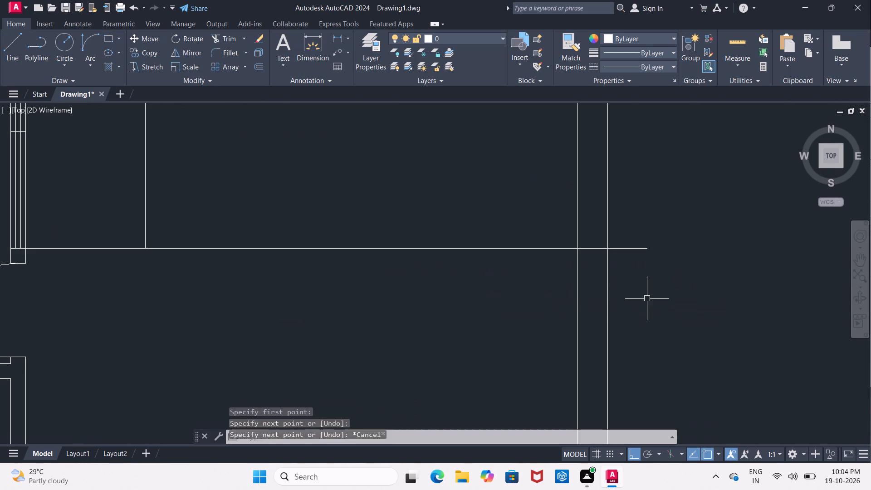
Trim the new horizontal line's overhang beyond the outer face of the right exterior wall.
{"action": "type", "text": "tr"}
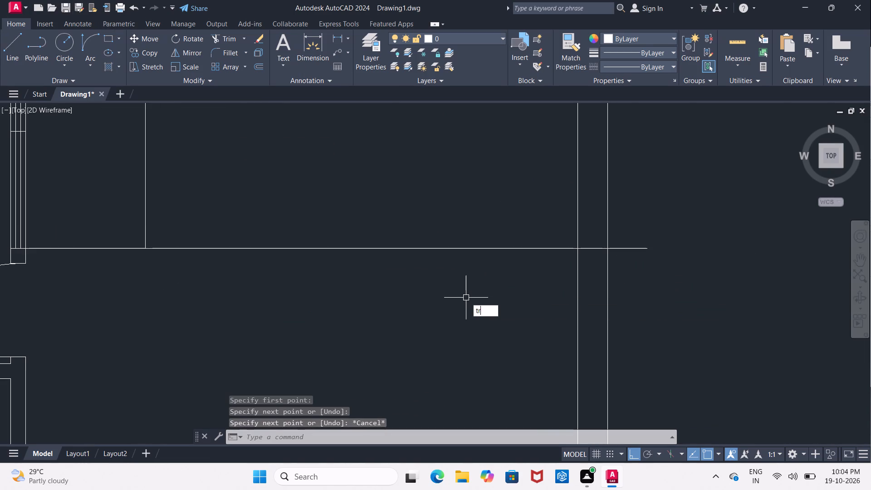
{"action": "key", "text": "space"}
{"action": "key", "text": "space"}
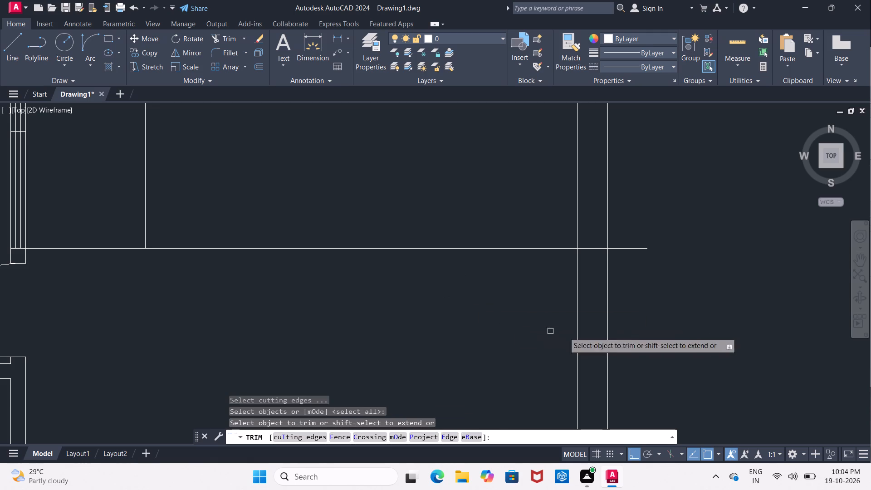
{"action": "left_click", "coordinate": [626, 252]}
{"action": "left_click", "coordinate": [624, 244]}
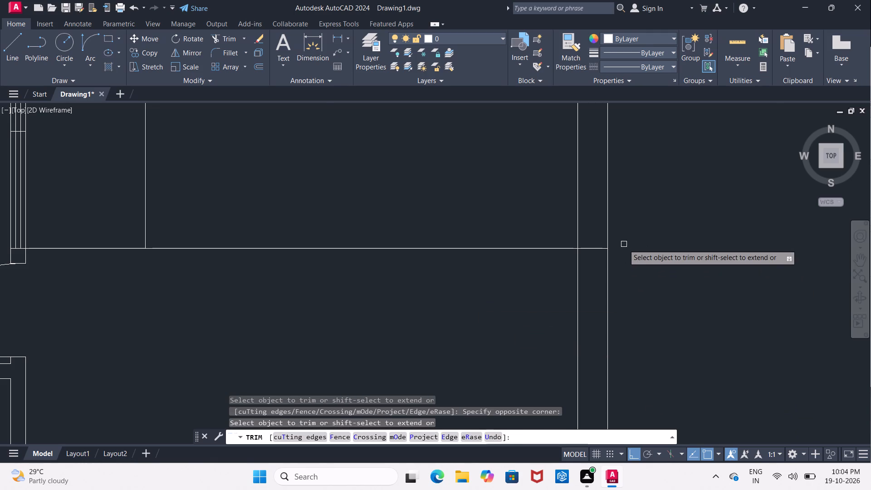
{"action": "scroll", "coordinate": [626, 255], "scroll_direction": "down", "scroll_amount": 3}
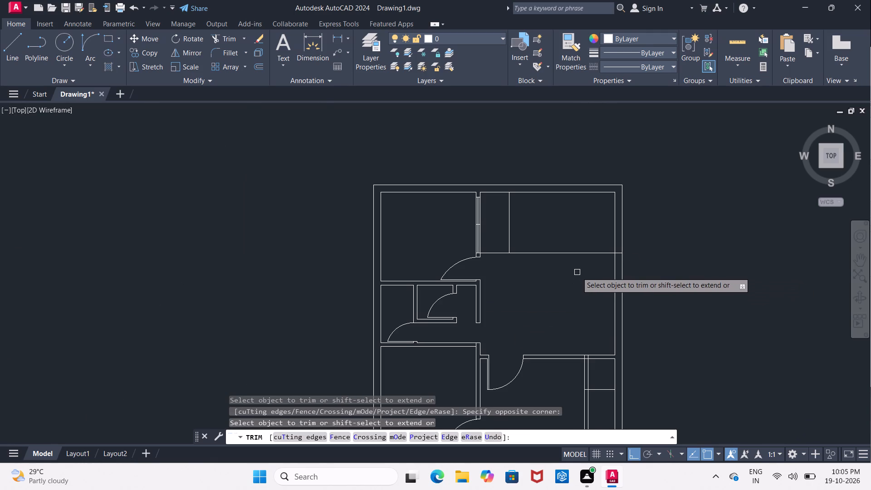
{"action": "middle_click_drag", "start_coordinate": [577, 272], "coordinate": [554, 286]}
{"action": "scroll", "coordinate": [554, 286], "scroll_direction": "up", "scroll_amount": 1}
{"action": "middle_click_drag", "start_coordinate": [554, 286], "coordinate": [558, 307]}
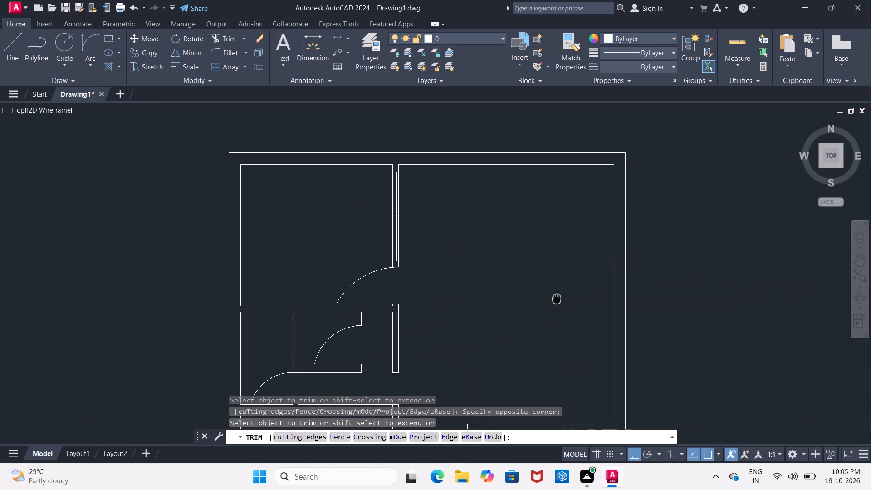
{"action": "middle_click_drag", "start_coordinate": [558, 307], "coordinate": [559, 327]}
{"action": "scroll", "coordinate": [456, 240], "scroll_direction": "up", "scroll_amount": 2}
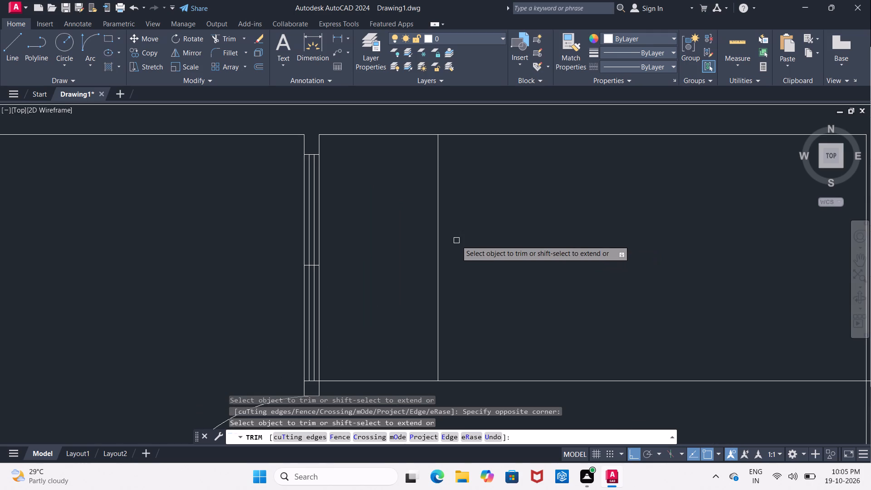
Offset the 3' strip's vertical line rightward at 10" spacing, each from the last, to add four parallel stair lines.
{"action": "key", "text": "Escape"}
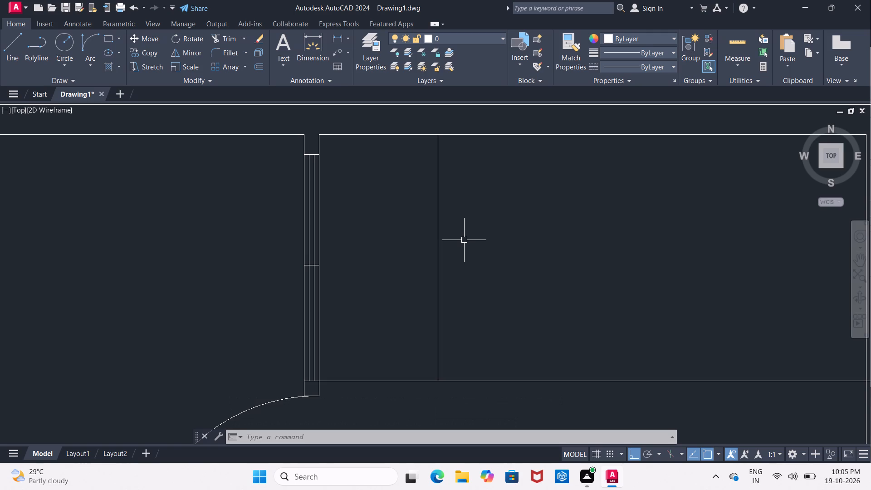
{"action": "key", "text": "o"}
{"action": "key", "text": "Return"}
{"action": "type", "text": "10\""}
{"action": "key", "text": "Return"}
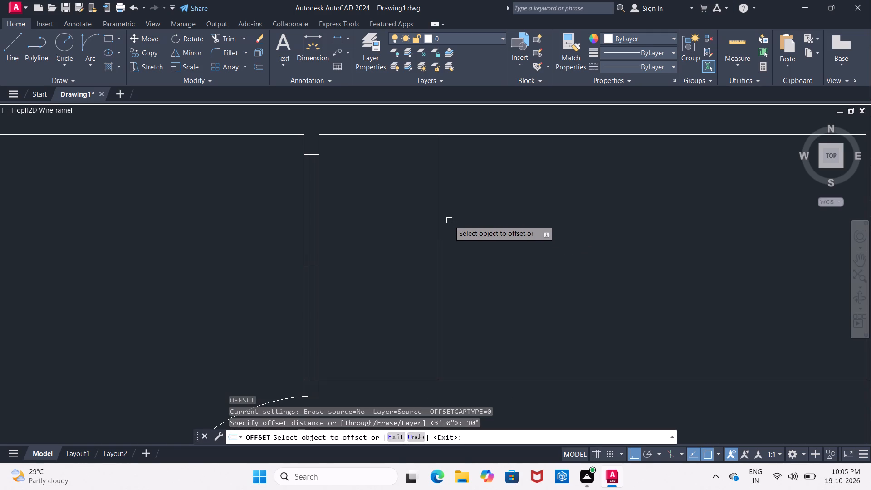
{"action": "left_click", "coordinate": [437, 233]}
{"action": "left_click", "coordinate": [494, 234]}
{"action": "left_click", "coordinate": [472, 239]}
{"action": "left_click", "coordinate": [552, 242]}
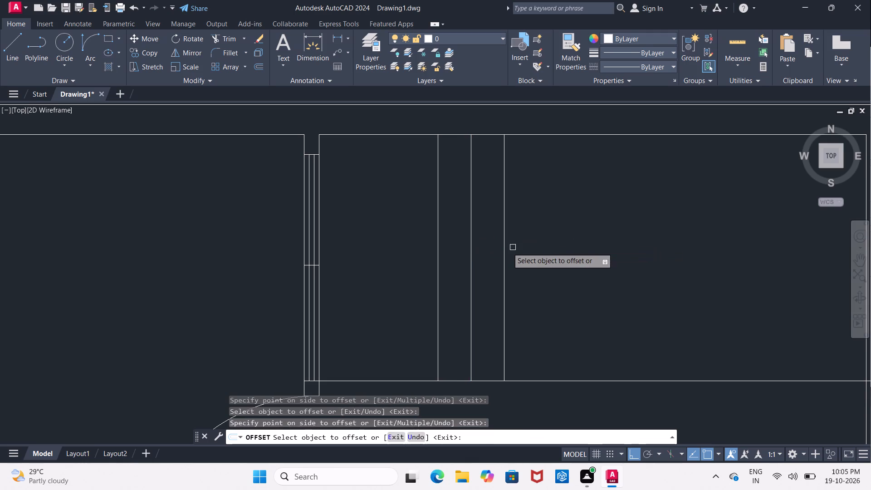
{"action": "left_click", "coordinate": [503, 248]}
{"action": "left_click", "coordinate": [563, 259]}
{"action": "left_click_drag", "start_coordinate": [538, 265], "coordinate": [542, 265]}
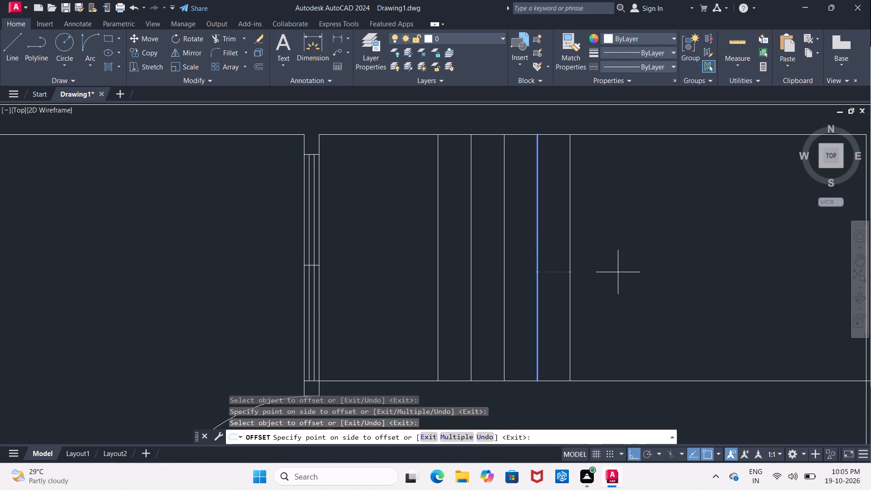
{"action": "left_click", "coordinate": [618, 272]}
Continue the 10" offsets rightward from the newest line to add six more vertical stair lines toward the right exterior wall.
{"action": "scroll", "coordinate": [617, 271], "scroll_direction": "down", "scroll_amount": 1}
{"action": "middle_click_drag", "start_coordinate": [616, 271], "coordinate": [410, 265]}
{"action": "left_click", "coordinate": [383, 263]}
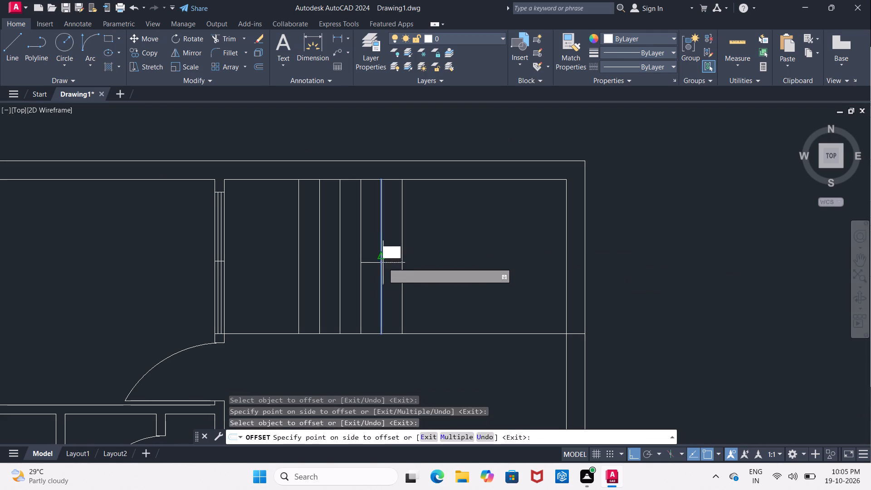
{"action": "left_click", "coordinate": [406, 264]}
{"action": "left_click", "coordinate": [399, 264]}
{"action": "left_click", "coordinate": [399, 267]}
{"action": "left_click", "coordinate": [449, 269]}
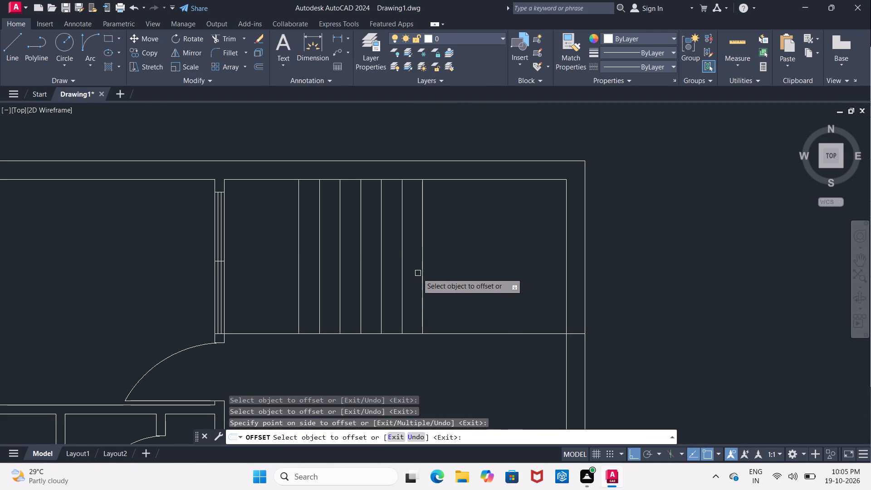
{"action": "left_click", "coordinate": [417, 273]}
{"action": "left_click", "coordinate": [420, 273]}
{"action": "left_click", "coordinate": [436, 274]}
{"action": "left_click", "coordinate": [443, 271]}
{"action": "left_click", "coordinate": [483, 268]}
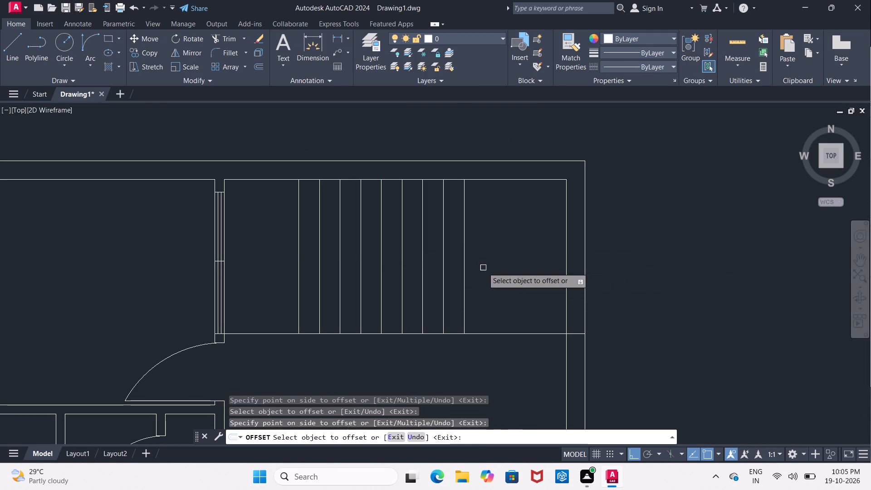
{"action": "left_click", "coordinate": [465, 272]}
{"action": "left_click", "coordinate": [497, 272]}
{"action": "left_click", "coordinate": [487, 275]}
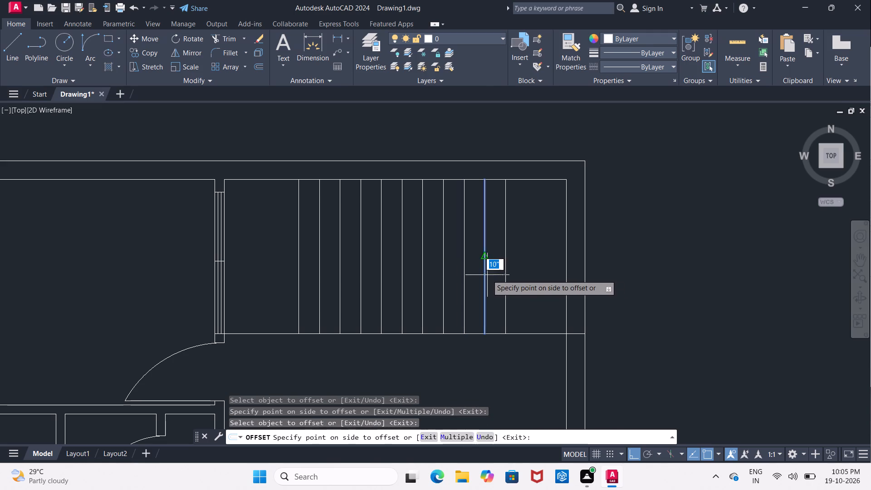
{"action": "left_click", "coordinate": [507, 278]}
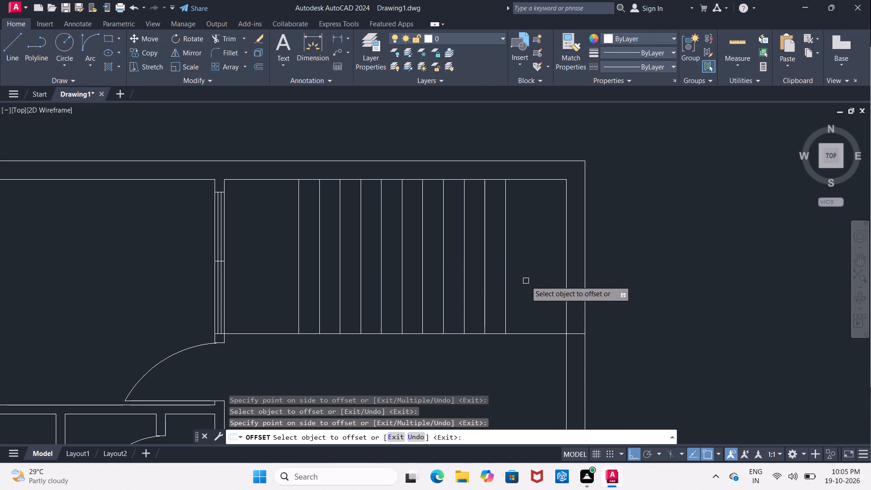
Measure the last stair line's length with a linear dimension, from the upper wall's inner face to the lower horizontal line, without placing it.
{"action": "middle_click_drag", "start_coordinate": [526, 281], "coordinate": [506, 257]}
{"action": "scroll", "coordinate": [506, 260], "scroll_direction": "down", "scroll_amount": 1}
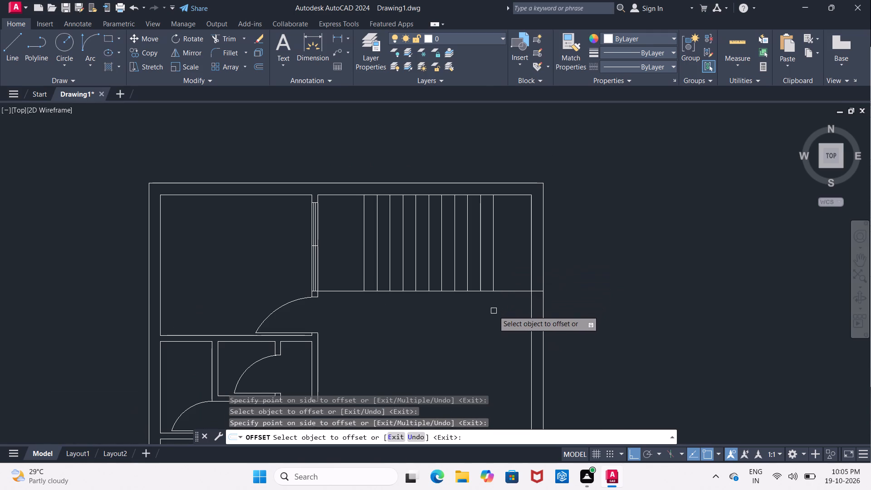
{"action": "left_click", "coordinate": [338, 39]}
{"action": "left_click", "coordinate": [490, 196]}
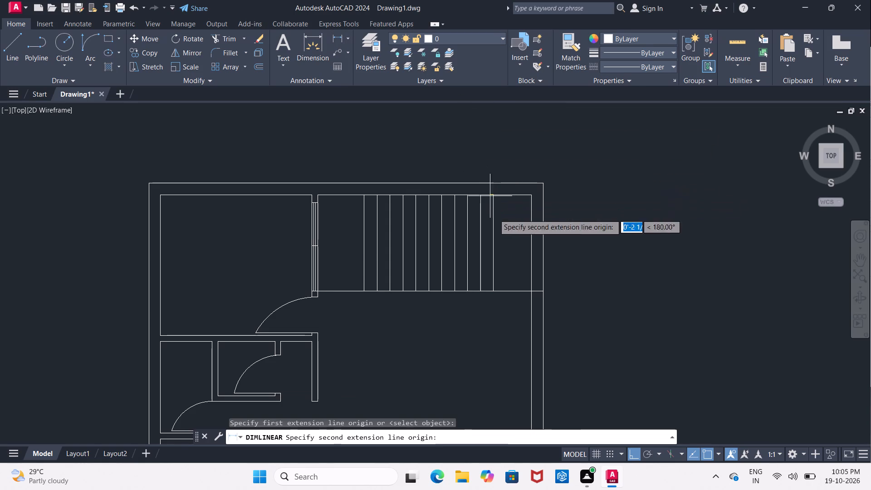
{"action": "left_click", "coordinate": [493, 290]}
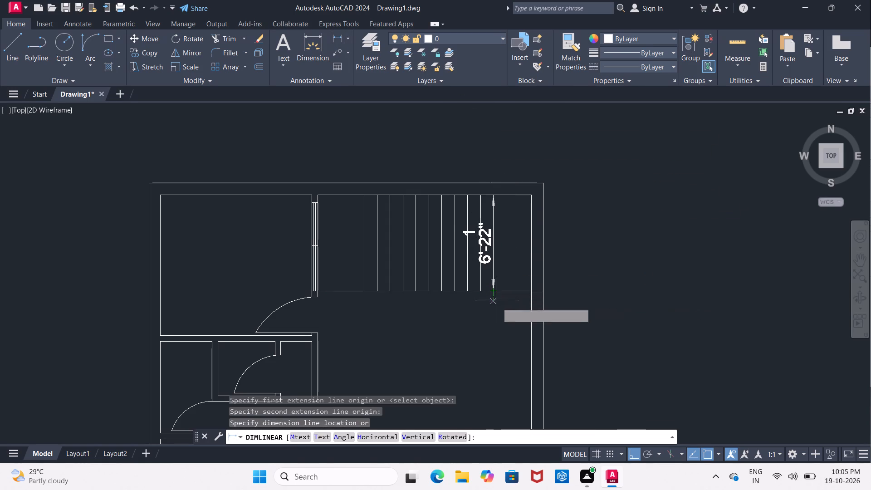
{"action": "key", "text": "Escape"}
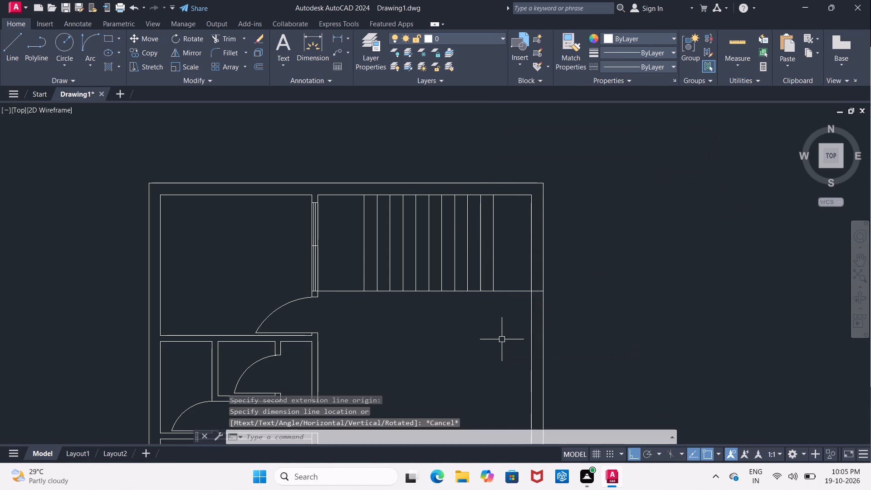
{"action": "left_click", "coordinate": [343, 35]}
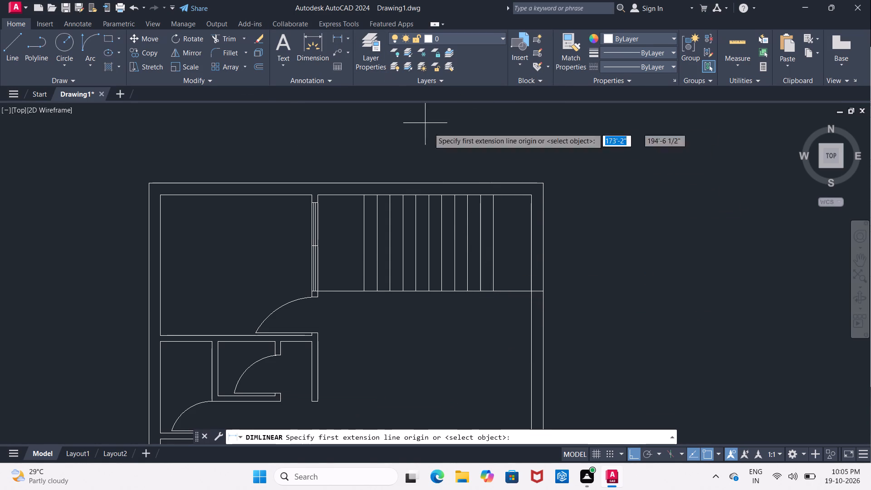
{"action": "scroll", "coordinate": [486, 218], "scroll_direction": "up", "scroll_amount": 3}
{"action": "middle_click_drag", "start_coordinate": [519, 181], "coordinate": [473, 134]}
{"action": "scroll", "coordinate": [473, 134], "scroll_direction": "down", "scroll_amount": 2}
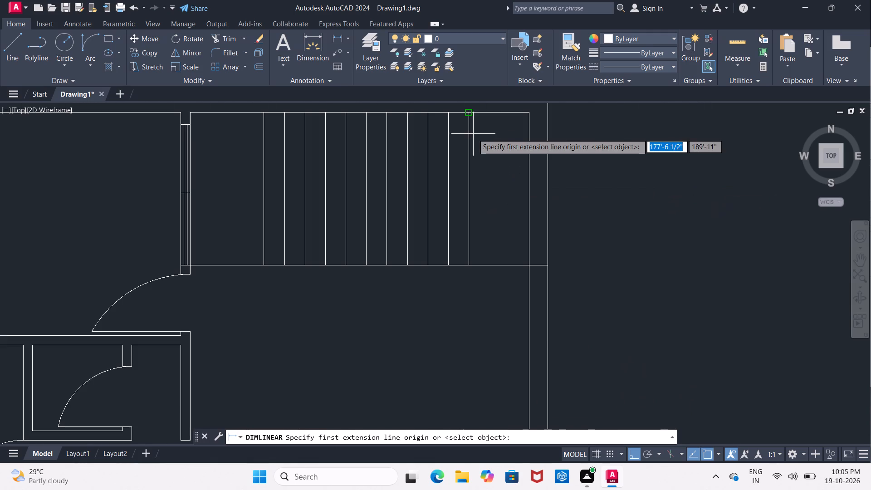
{"action": "left_click", "coordinate": [469, 115]}
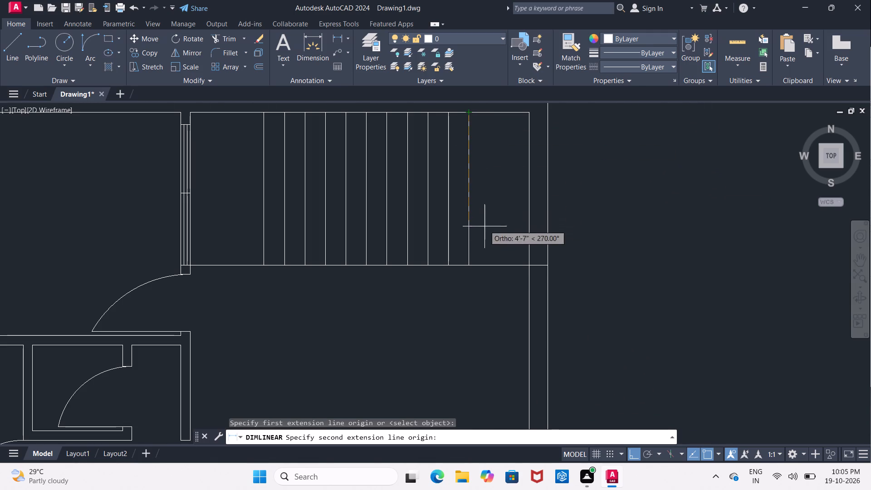
{"action": "left_click", "coordinate": [471, 265]}
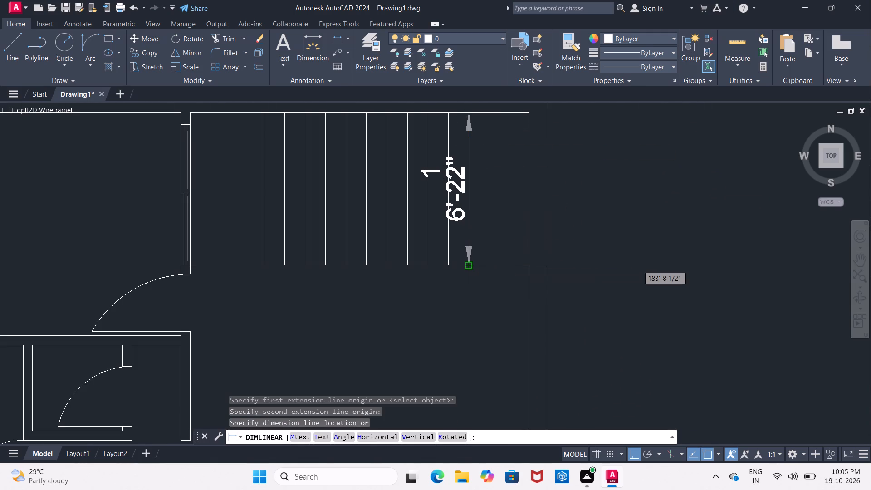
{"action": "key", "text": "Escape"}
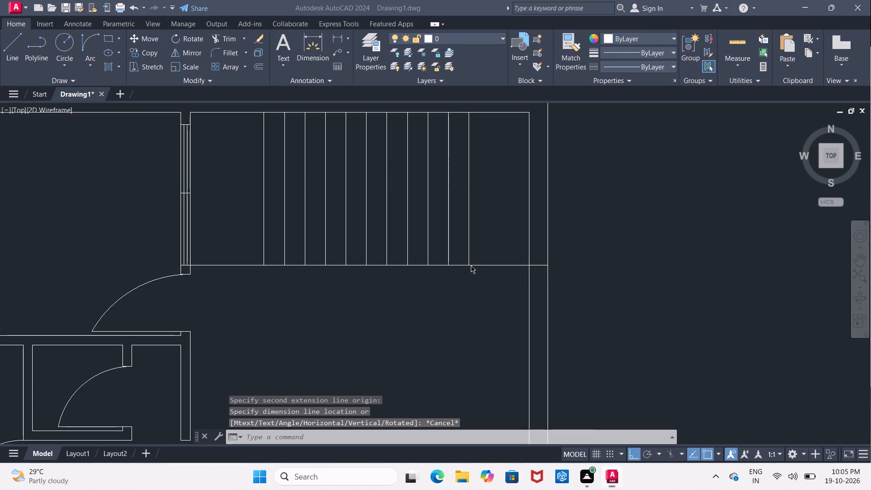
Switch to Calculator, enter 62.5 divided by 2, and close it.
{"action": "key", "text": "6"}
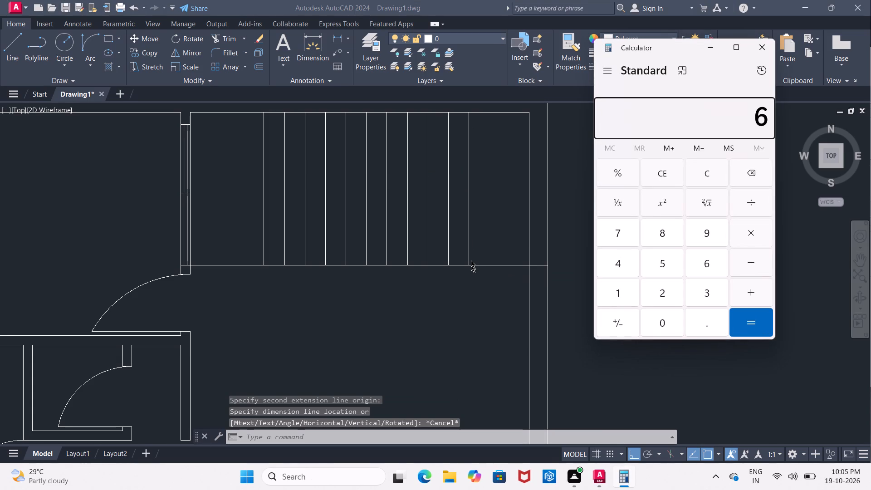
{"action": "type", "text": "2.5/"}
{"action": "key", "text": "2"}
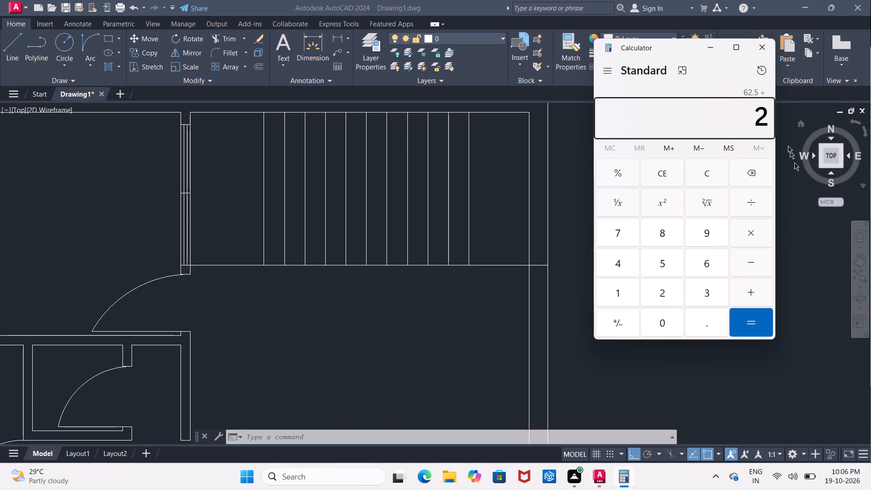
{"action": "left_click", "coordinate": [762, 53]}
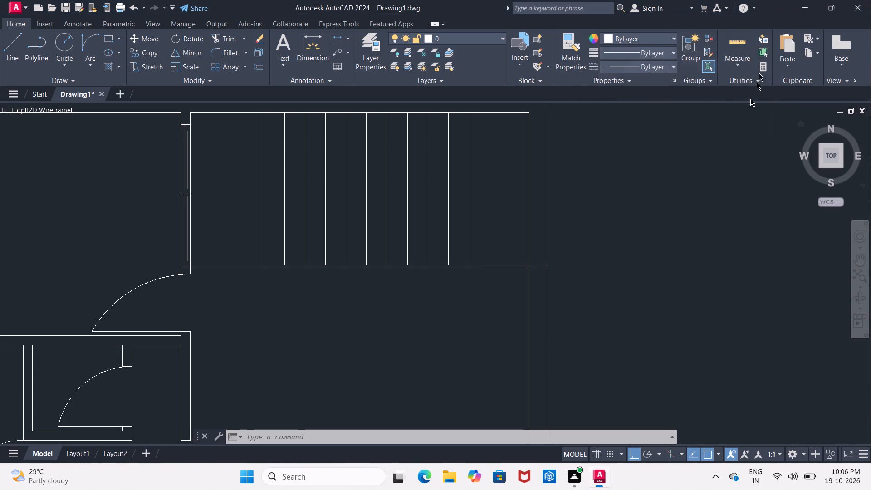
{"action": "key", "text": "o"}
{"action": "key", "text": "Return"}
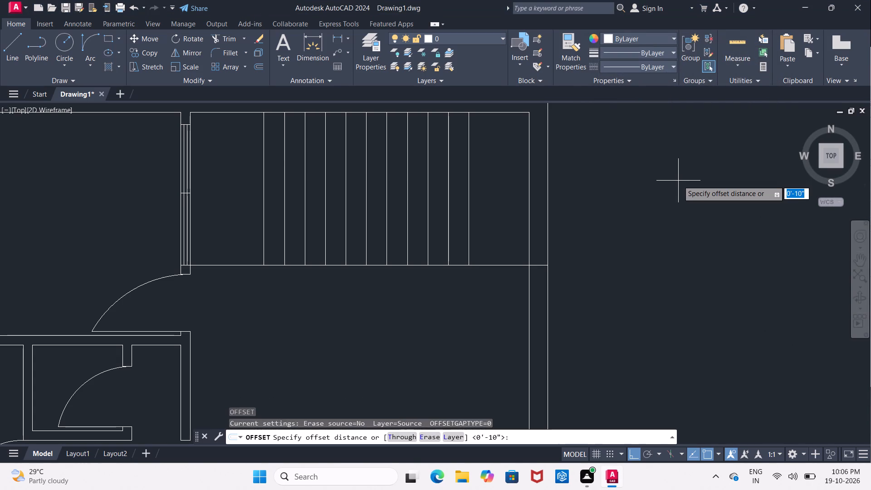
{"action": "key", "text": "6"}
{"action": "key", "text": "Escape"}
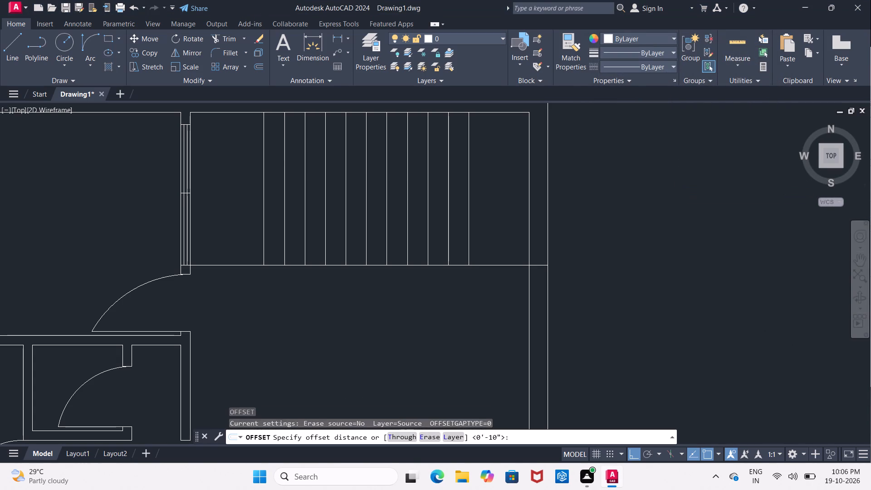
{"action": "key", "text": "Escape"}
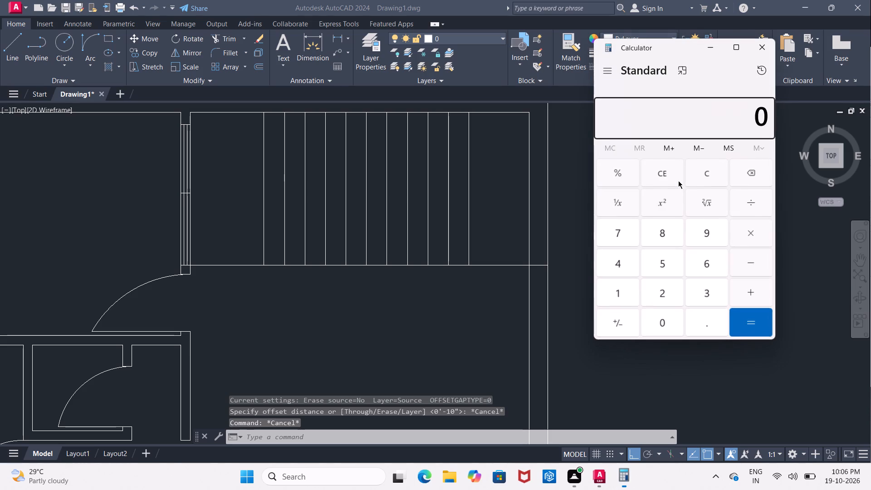
Switch to Calculator, enter 6.25 divided by 2, and close it.
{"action": "type", "text": "6.2.5"}
{"action": "key", "text": "slash"}
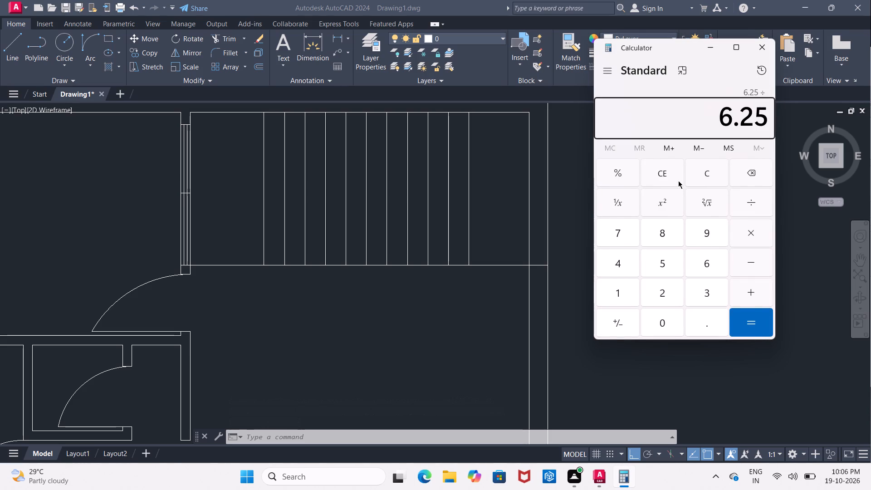
{"action": "key", "text": "2"}
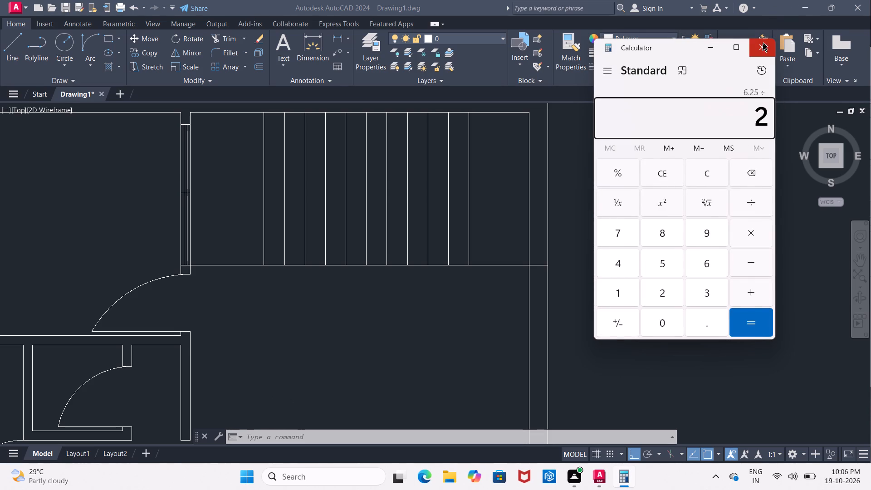
{"action": "left_click", "coordinate": [762, 45]}
Offset the upper wall's inner face line 2' down into the stair area, and offset that new line another 2' down.
{"action": "key", "text": "o"}
{"action": "key", "text": "Return"}
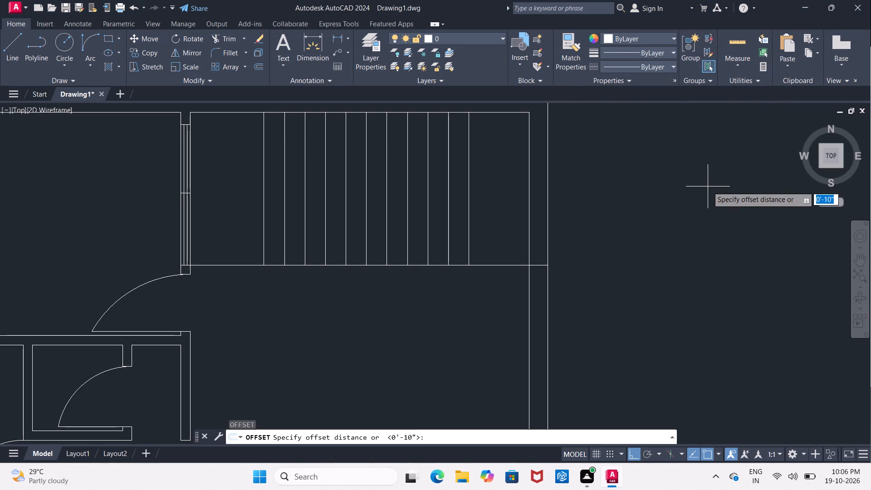
{"action": "type", "text": "2'"}
{"action": "key", "text": "Return"}
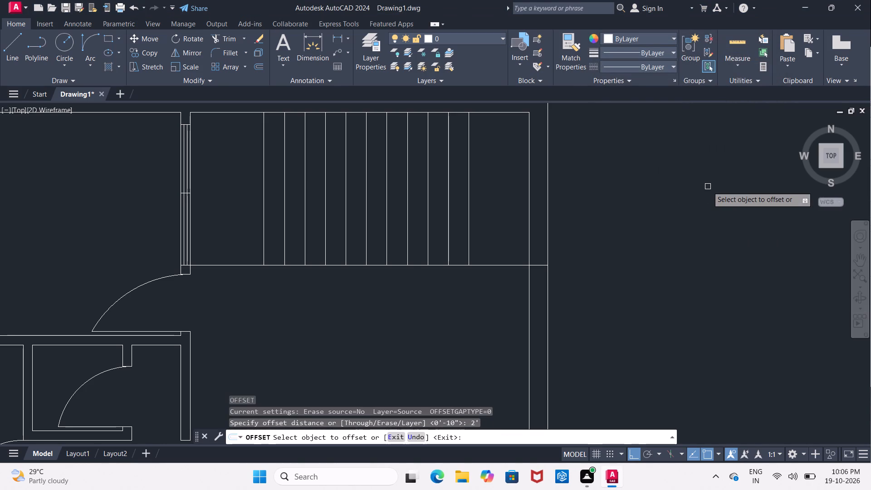
{"action": "left_click", "coordinate": [508, 113]}
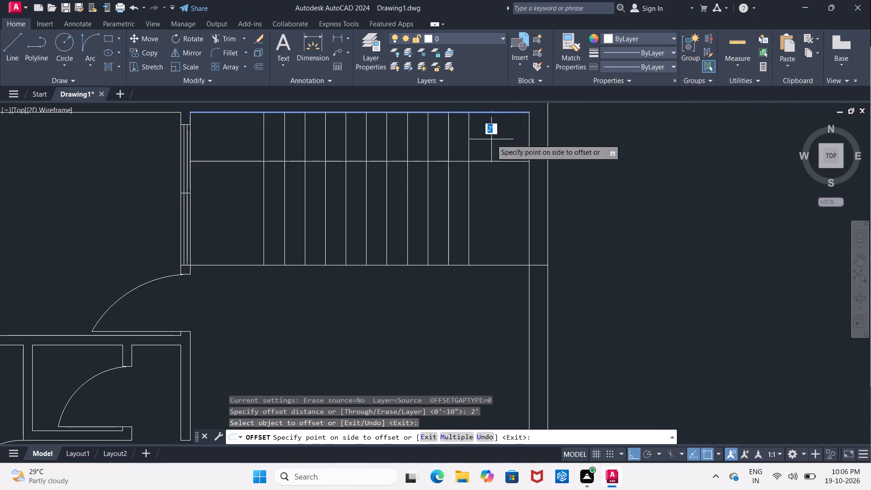
{"action": "left_click", "coordinate": [475, 182]}
{"action": "left_click_drag", "start_coordinate": [491, 160], "coordinate": [491, 164]}
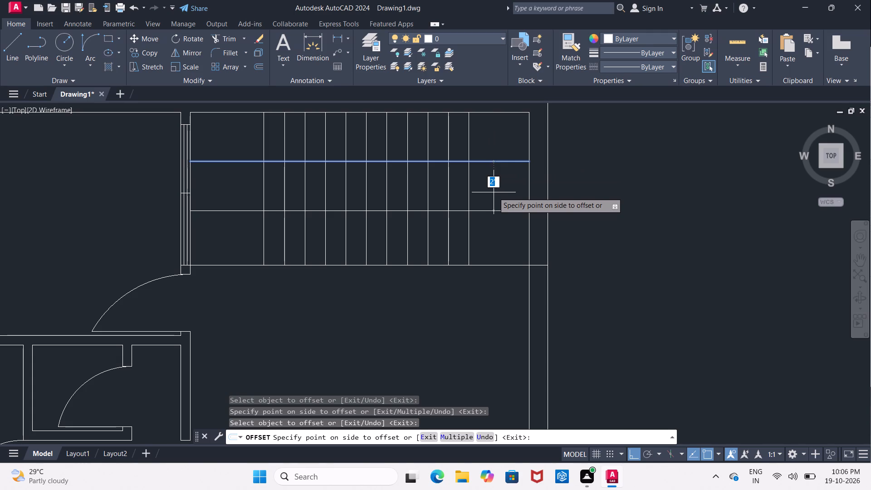
{"action": "left_click", "coordinate": [494, 192]}
{"action": "scroll", "coordinate": [499, 199], "scroll_direction": "down", "scroll_amount": 1}
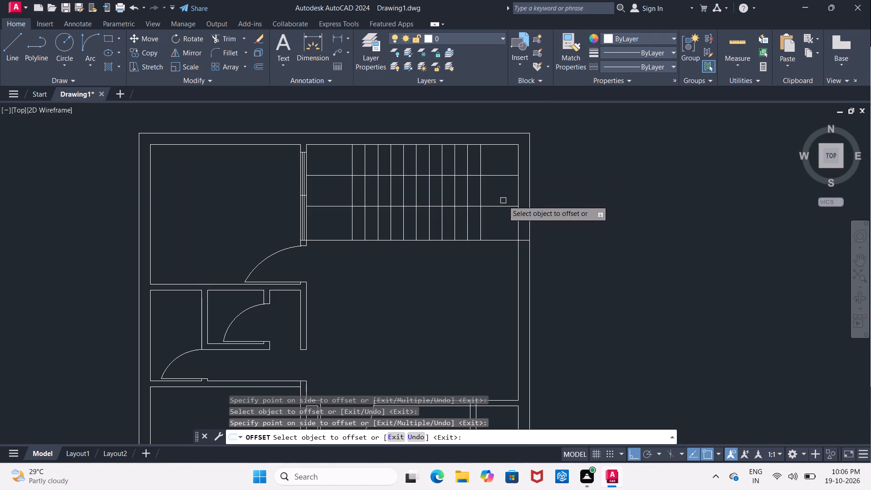
{"action": "key", "text": "Escape"}
Trim the inner vertical stair lines between the two new horizontal lines, keeping the first and last vertical lines whole.
{"action": "type", "text": "tr"}
{"action": "key", "text": "space"}
{"action": "key", "text": "space"}
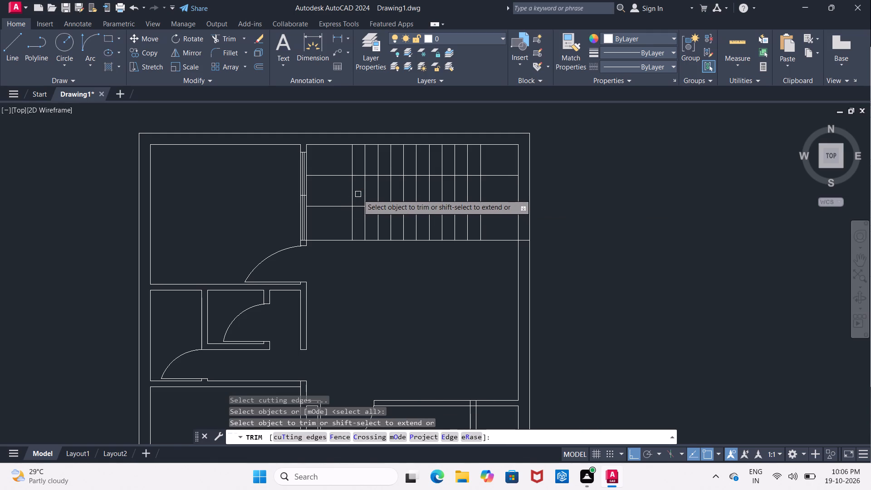
{"action": "left_click_drag", "start_coordinate": [358, 194], "coordinate": [439, 196]}
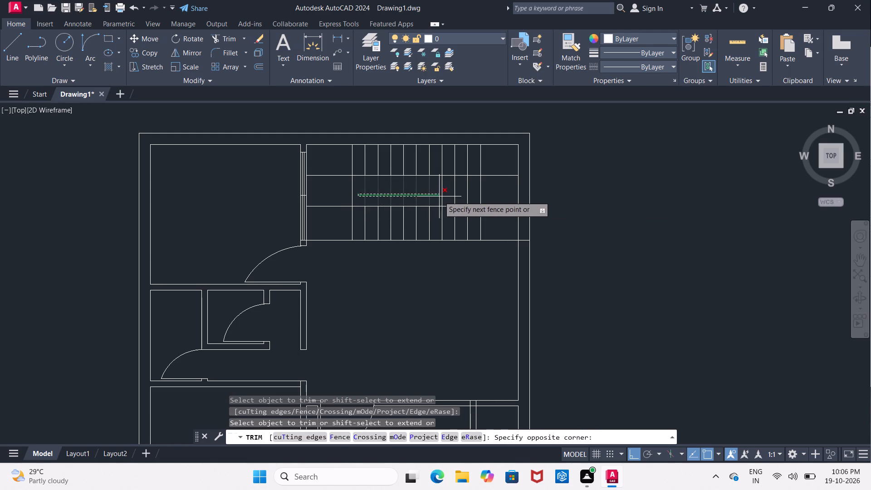
{"action": "left_click_drag", "start_coordinate": [439, 196], "coordinate": [470, 195]}
Trim both new horizontal lines between the upper partition's right face and the first vertical stair line.
{"action": "left_click_drag", "start_coordinate": [341, 162], "coordinate": [336, 201]}
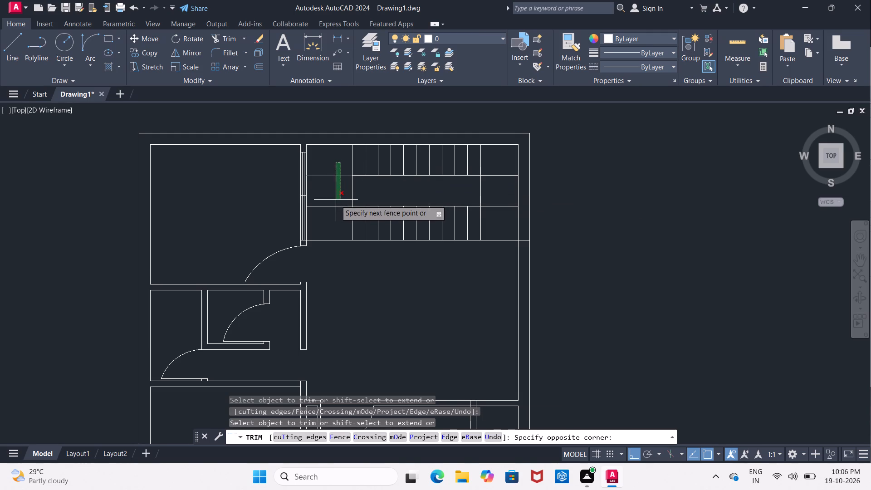
{"action": "left_click_drag", "start_coordinate": [336, 201], "coordinate": [335, 213]}
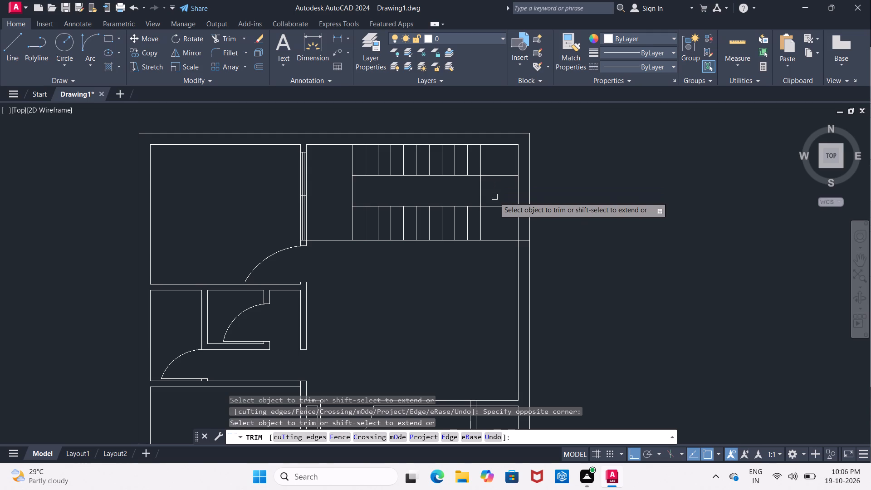
Trim both inner horizontal stair lines between the last vertical stair line and the right wall's inner face.
{"action": "scroll", "coordinate": [494, 197], "scroll_direction": "up", "scroll_amount": 1}
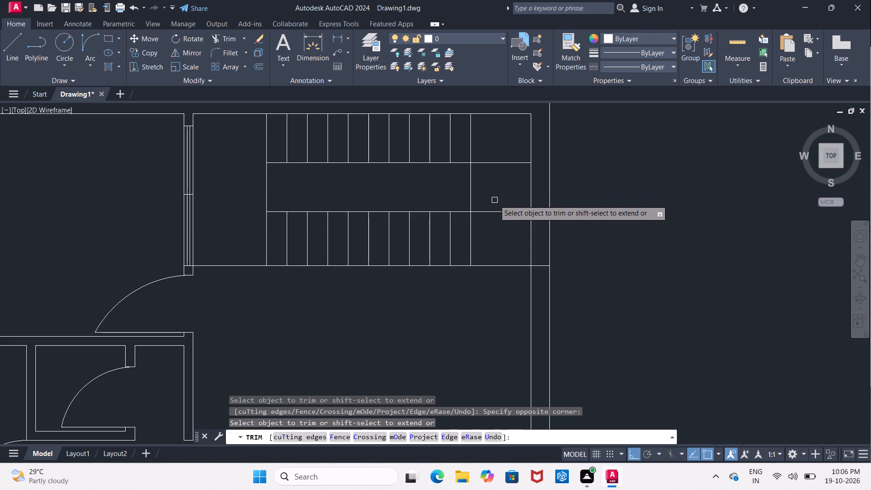
{"action": "key", "text": "Escape"}
{"action": "type", "text": "tr"}
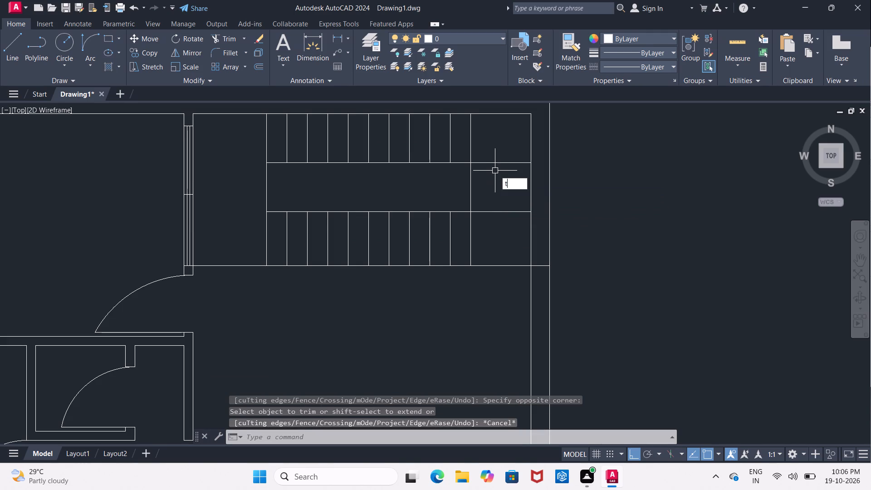
{"action": "key", "text": "space"}
{"action": "left_click_drag", "start_coordinate": [493, 147], "coordinate": [498, 205]}
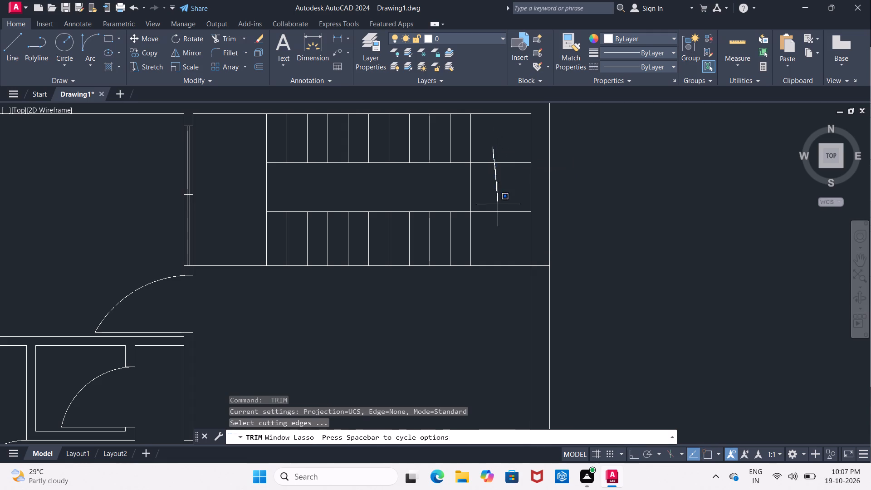
{"action": "left_click_drag", "start_coordinate": [498, 205], "coordinate": [498, 231]}
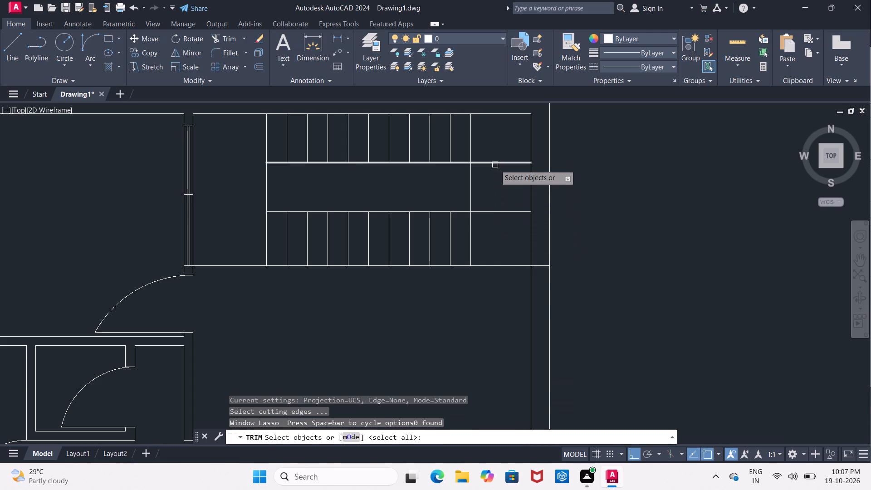
{"action": "key", "text": "space"}
{"action": "left_click_drag", "start_coordinate": [495, 155], "coordinate": [497, 174]}
{"action": "left_click", "coordinate": [495, 224]}
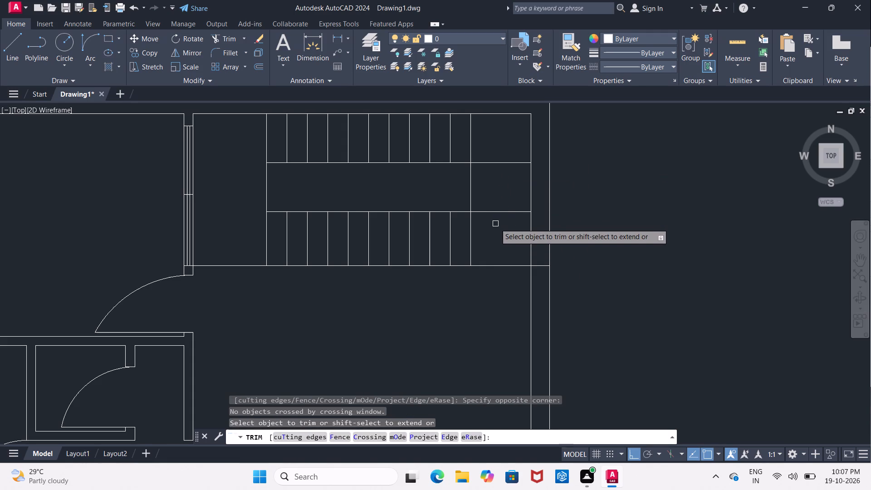
{"action": "left_click_drag", "start_coordinate": [504, 146], "coordinate": [504, 170]}
{"action": "left_click", "coordinate": [495, 235]}
{"action": "key", "text": "Escape"}
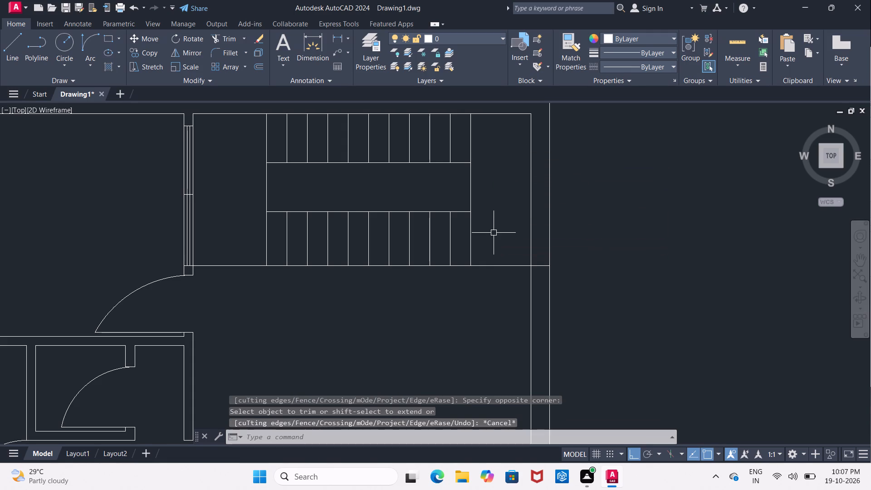
Offset the last vertical stair line 2" toward the right wall.
{"action": "key", "text": "o"}
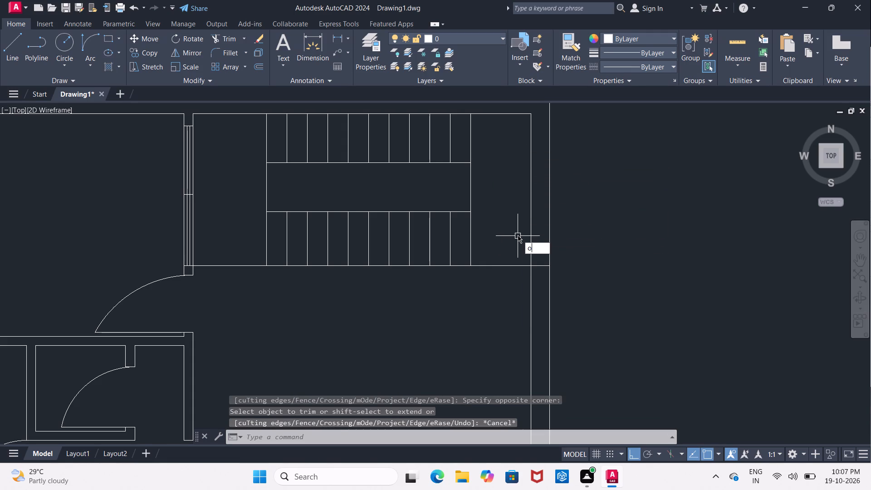
{"action": "key", "text": "space"}
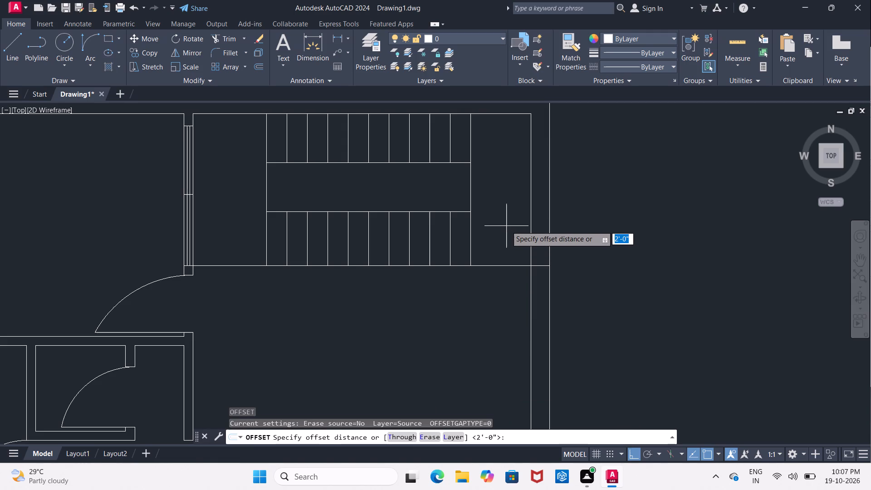
{"action": "type", "text": "2\""}
{"action": "key", "text": "Return"}
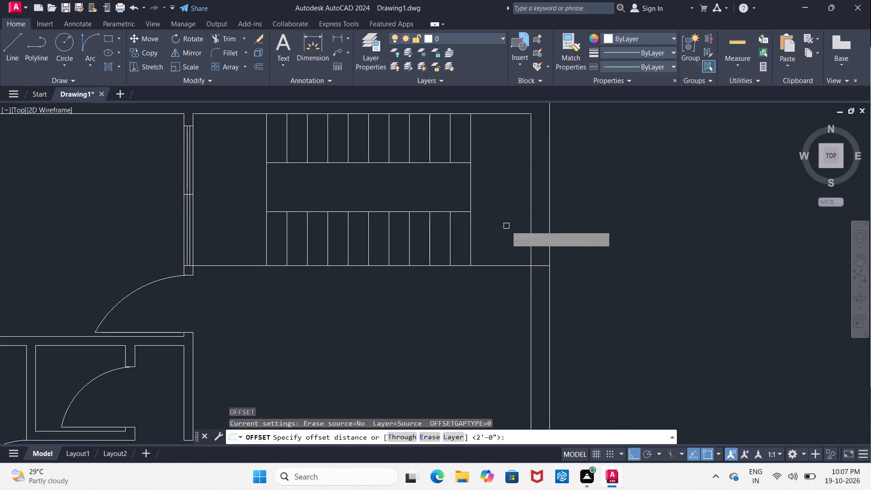
{"action": "left_click", "coordinate": [472, 255]}
{"action": "left_click", "coordinate": [478, 255]}
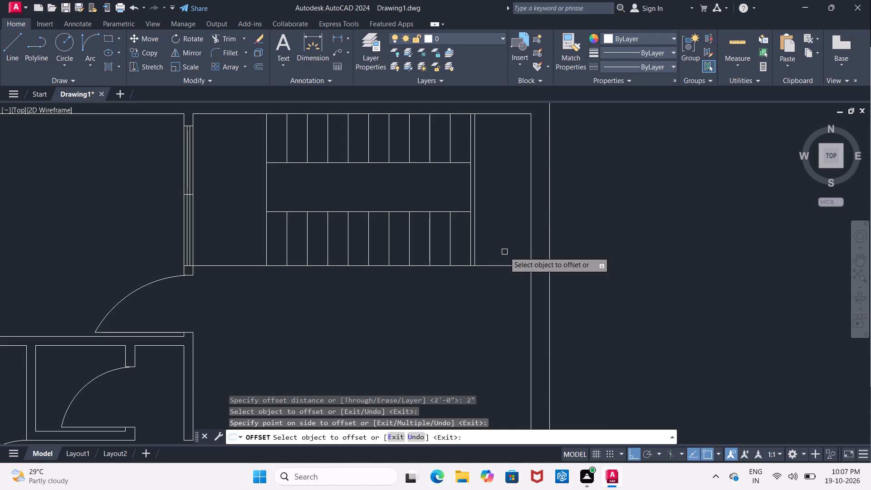
{"action": "key", "text": "Return"}
Offset the stair area's bottom horizontal line 4' down into the room below.
{"action": "key", "text": "Return"}
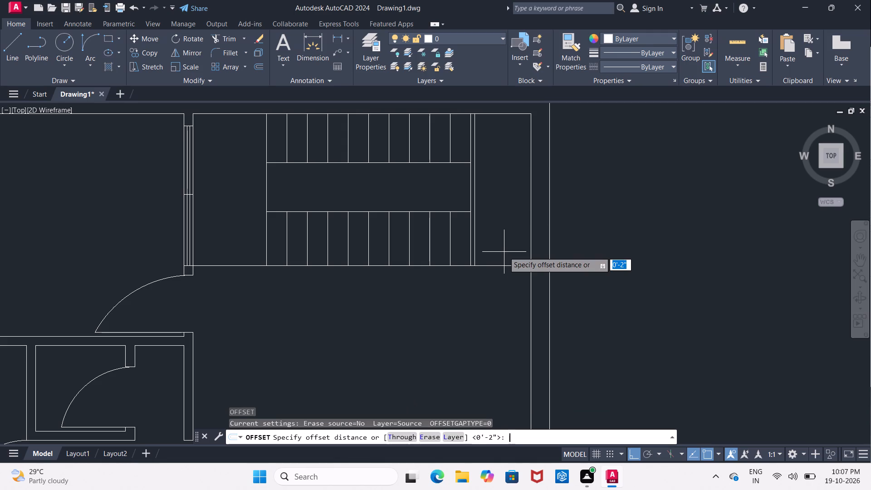
{"action": "type", "text": "4'"}
{"action": "key", "text": "Return"}
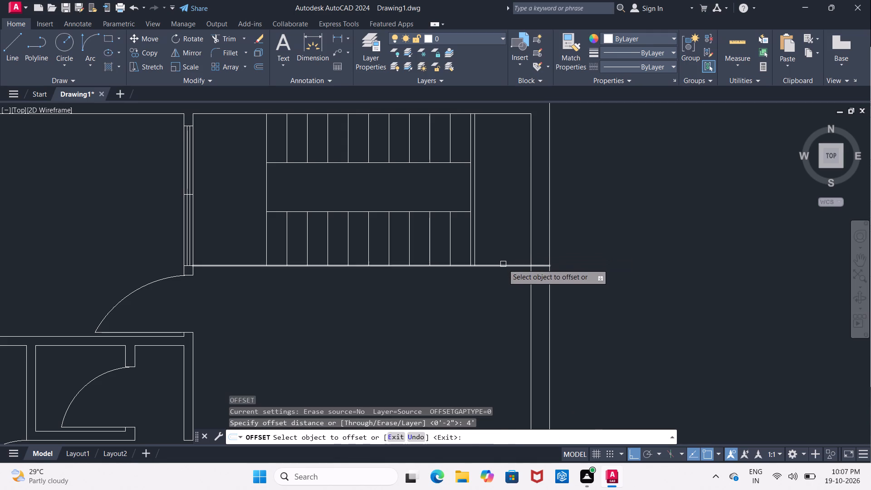
{"action": "left_click", "coordinate": [503, 264]}
{"action": "left_click", "coordinate": [511, 313]}
{"action": "left_click", "coordinate": [529, 318]}
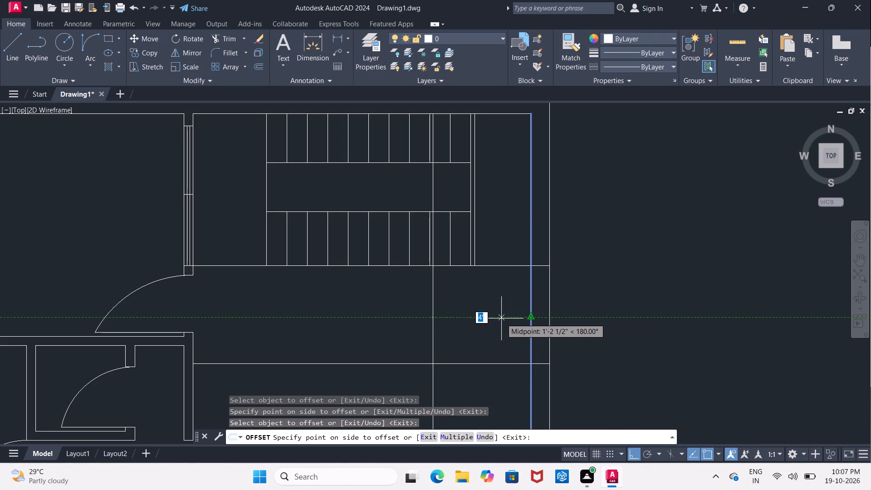
{"action": "key", "text": "Escape"}
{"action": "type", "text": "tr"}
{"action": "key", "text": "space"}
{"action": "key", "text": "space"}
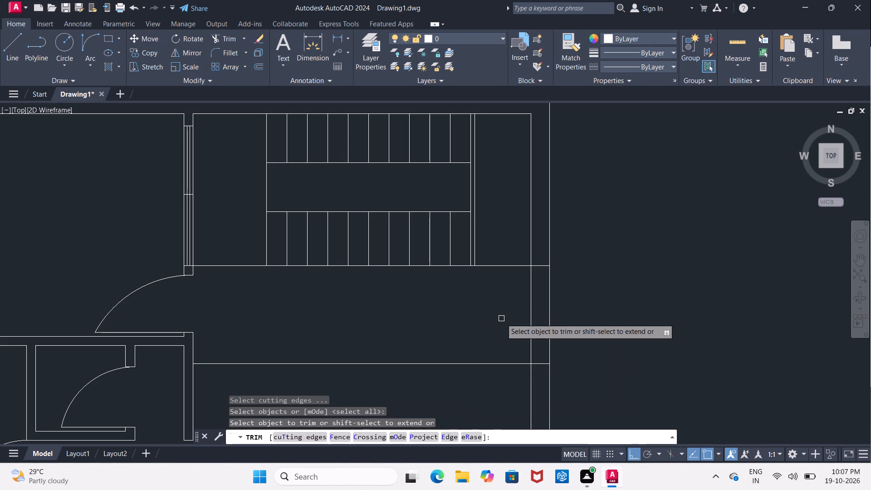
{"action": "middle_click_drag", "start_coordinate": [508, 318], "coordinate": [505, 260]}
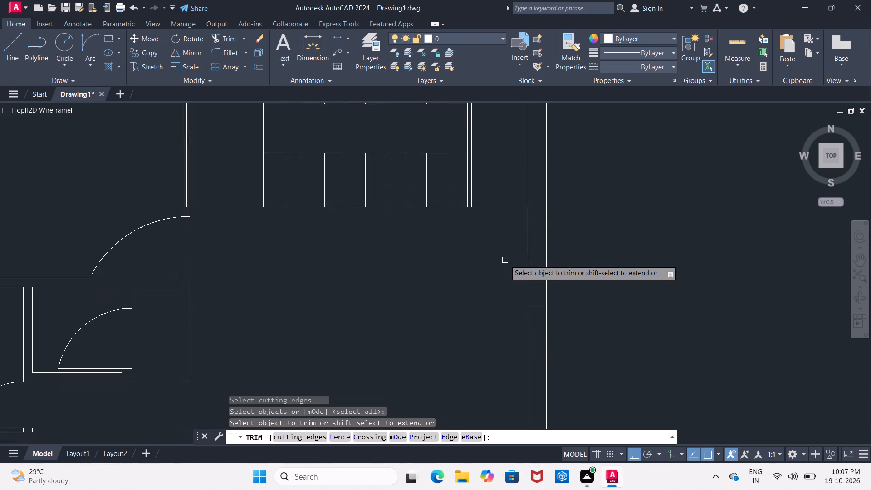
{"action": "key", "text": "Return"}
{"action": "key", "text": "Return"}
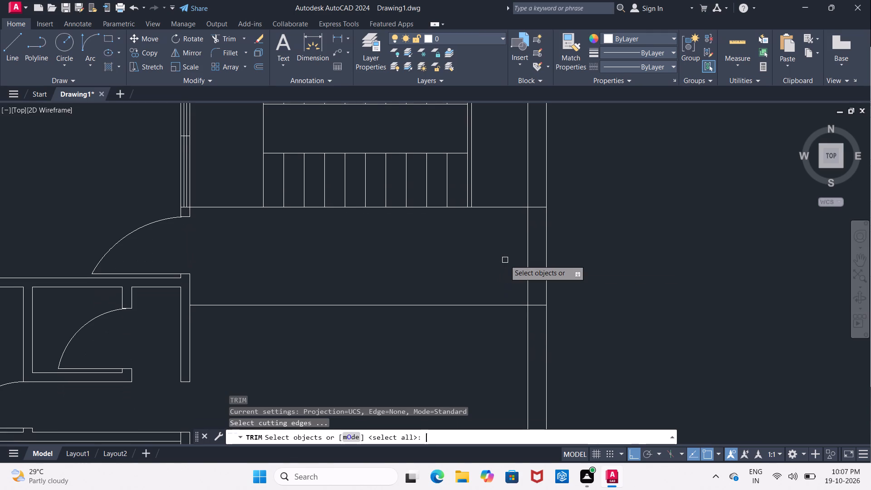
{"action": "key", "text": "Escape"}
Offset the right wall's inner face line 2" into the room for the door leaf.
{"action": "key", "text": "o"}
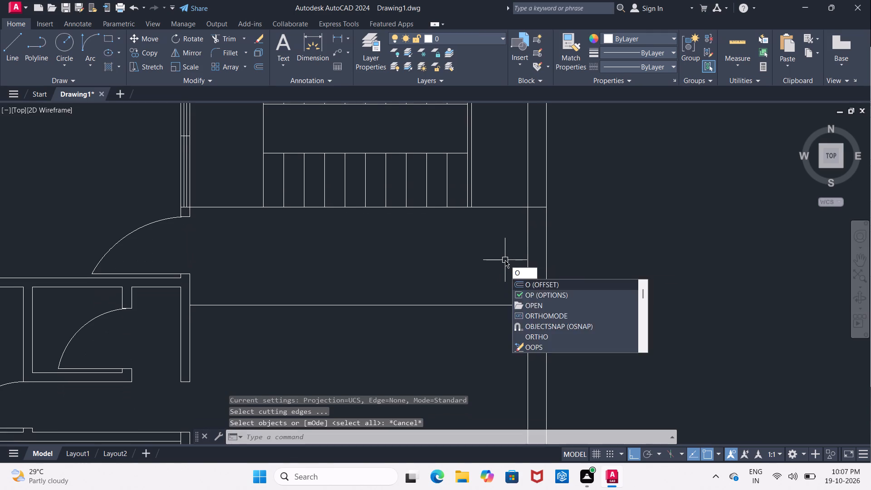
{"action": "key", "text": "Return"}
{"action": "type", "text": "2\""}
{"action": "key", "text": "Return"}
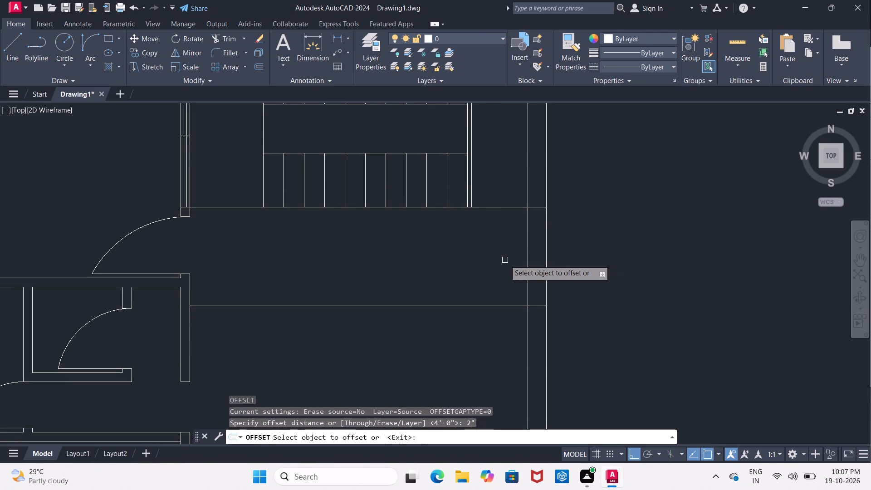
{"action": "left_click", "coordinate": [526, 253]}
{"action": "left_click", "coordinate": [499, 250]}
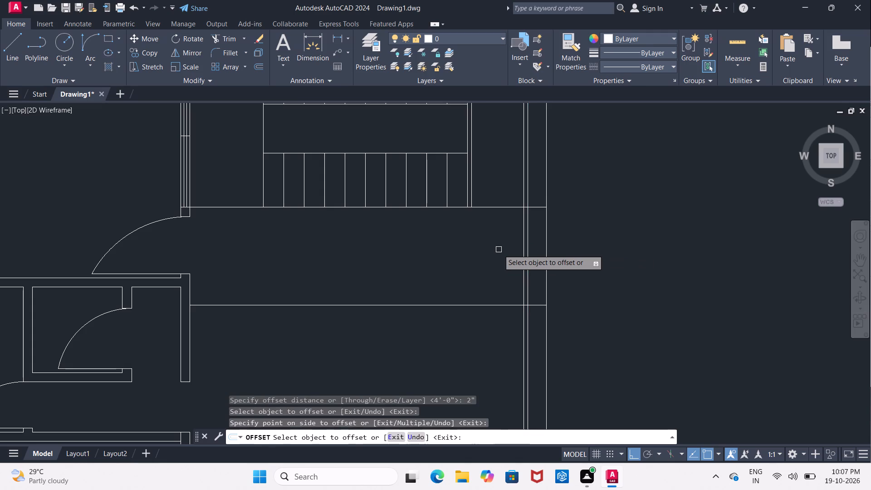
{"action": "key", "text": "Escape"}
Trim the new door leaf line above the stair's bottom line and below the 4' offset line, and cut the latter between leaf and wall.
{"action": "type", "text": "tr"}
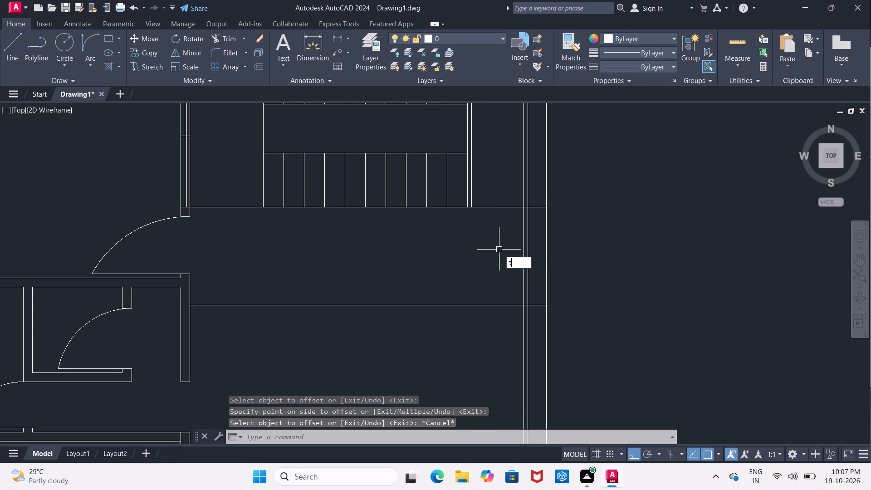
{"action": "key", "text": "space"}
{"action": "key", "text": "space"}
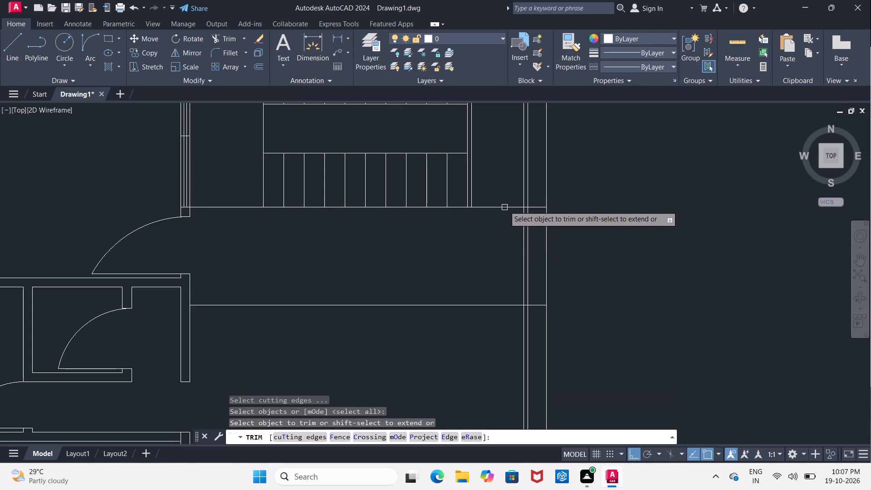
{"action": "left_click", "coordinate": [523, 183]}
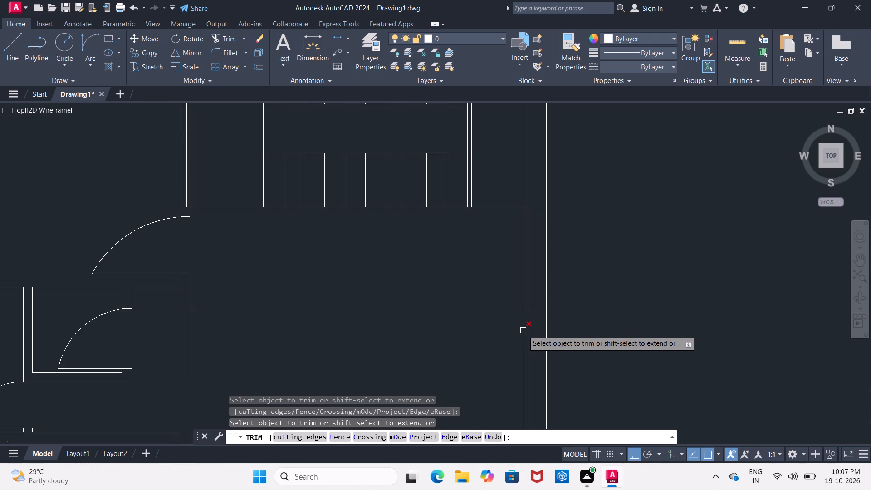
{"action": "left_click", "coordinate": [522, 313]}
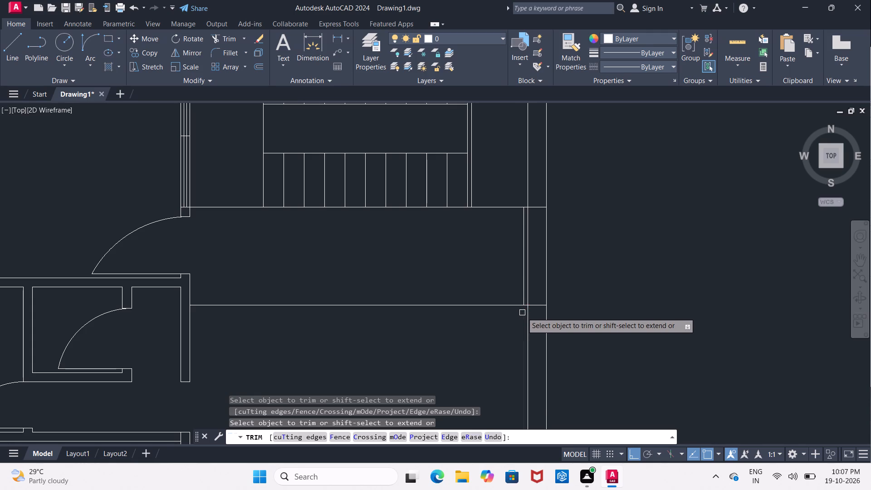
{"action": "scroll", "coordinate": [523, 313], "scroll_direction": "up", "scroll_amount": 2}
{"action": "left_click", "coordinate": [528, 295]}
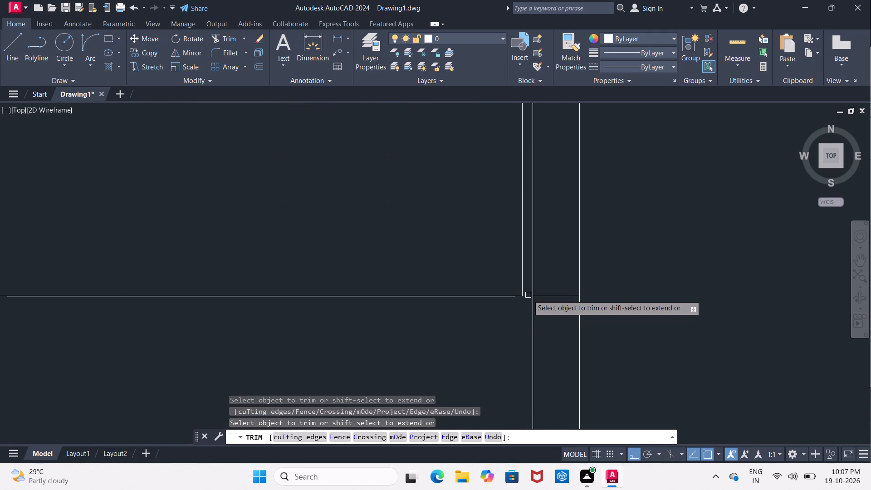
{"action": "scroll", "coordinate": [528, 295], "scroll_direction": "down", "scroll_amount": 3}
{"action": "scroll", "coordinate": [527, 232], "scroll_direction": "up", "scroll_amount": 3}
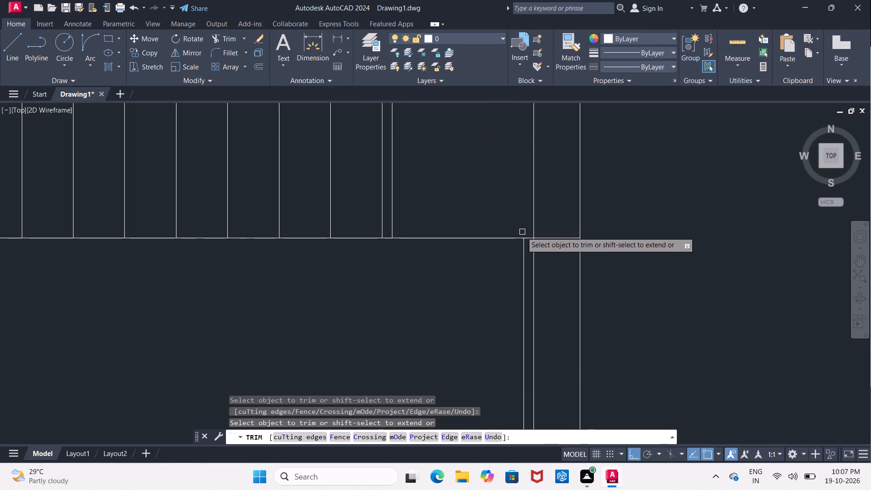
{"action": "scroll", "coordinate": [504, 239], "scroll_direction": "down", "scroll_amount": 3}
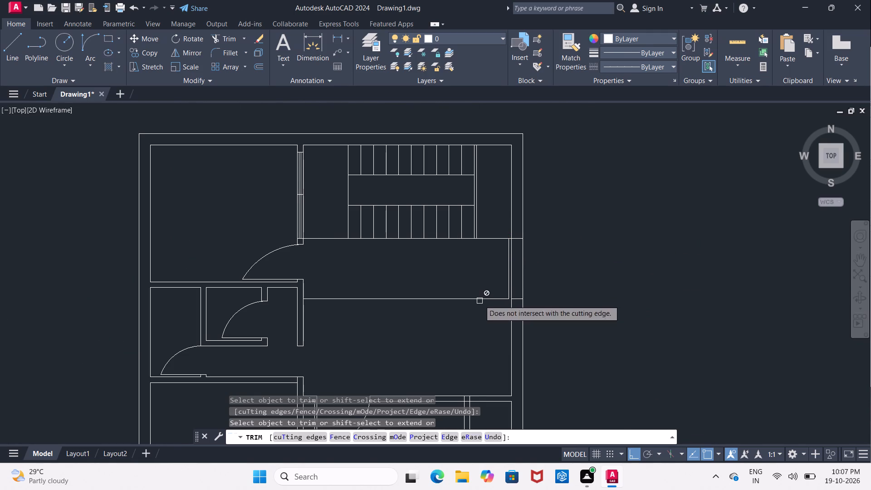
{"action": "left_click", "coordinate": [480, 300]}
{"action": "key", "text": "Escape"}
Erase the 4' offset line below the stairs and its leftover piece inside the right wall.
{"action": "left_click", "coordinate": [480, 300]}
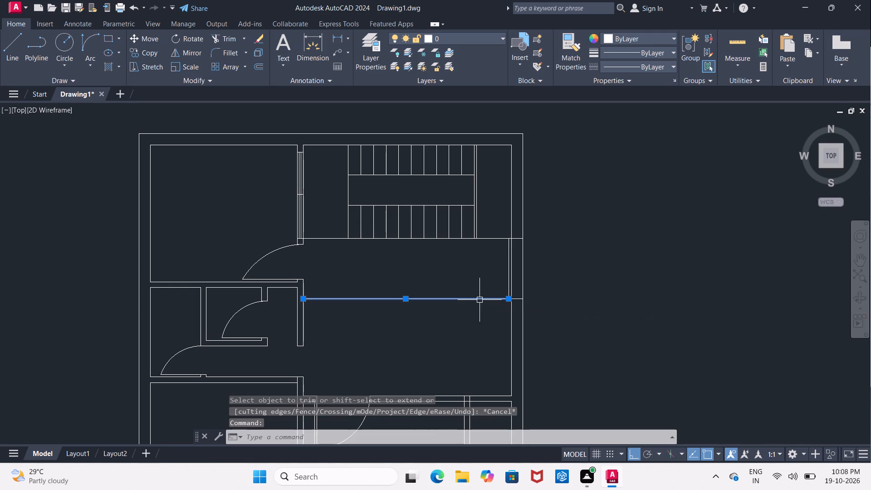
{"action": "key", "text": "Delete"}
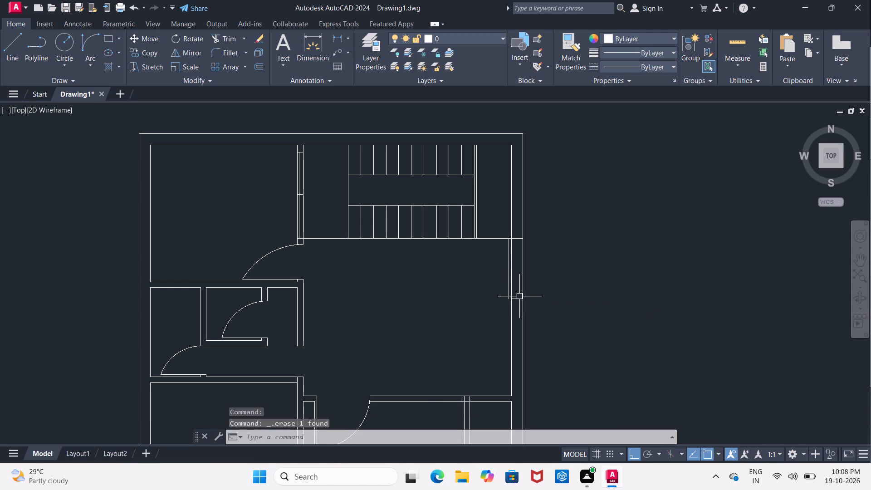
{"action": "left_click", "coordinate": [520, 298]}
{"action": "key", "text": "Delete"}
Trim the stair area's bottom horizontal line where it crosses the right wall's thickness.
{"action": "type", "text": "tr"}
{"action": "key", "text": "space"}
{"action": "key", "text": "space"}
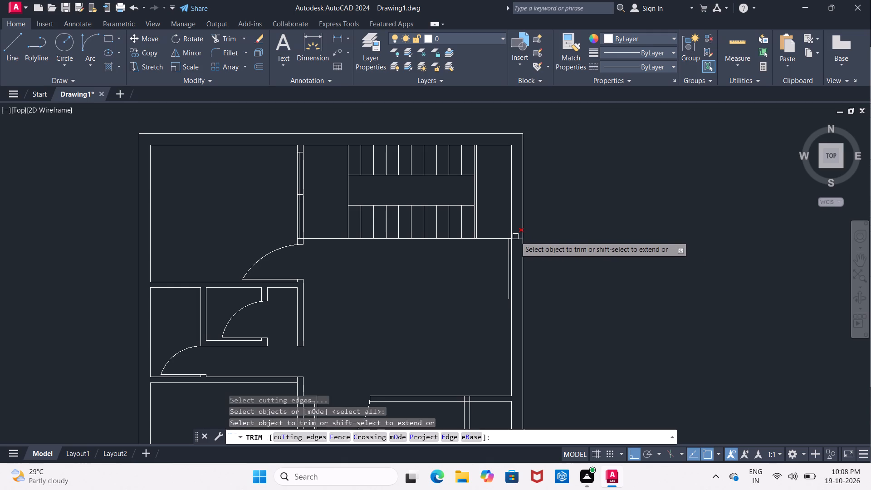
{"action": "left_click", "coordinate": [516, 239]}
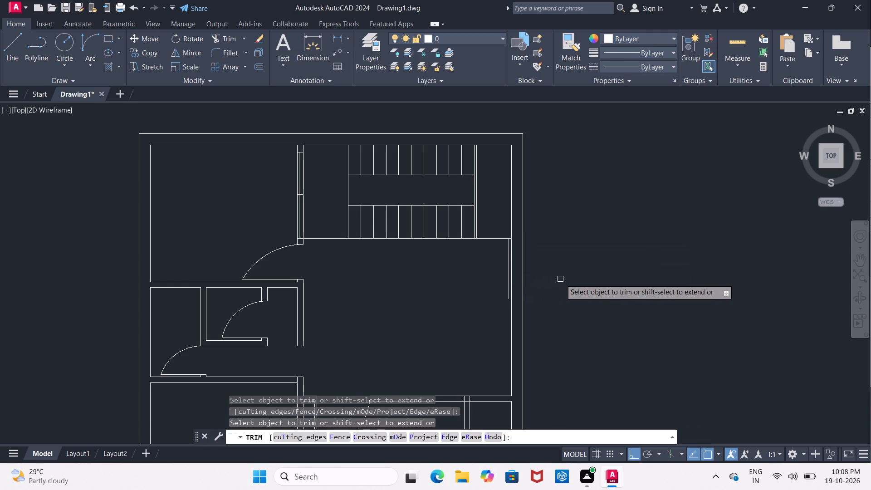
{"action": "key", "text": "Escape"}
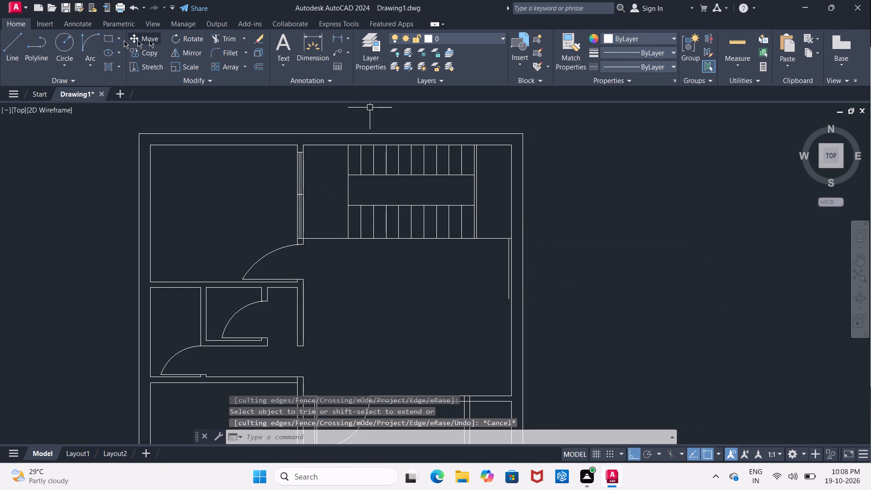
Draw the door swing arc from the lower end of the stair partition's outer line to the free end of the door leaf.
{"action": "left_click", "coordinate": [96, 46]}
{"action": "middle_click_drag", "start_coordinate": [472, 280], "coordinate": [423, 263]}
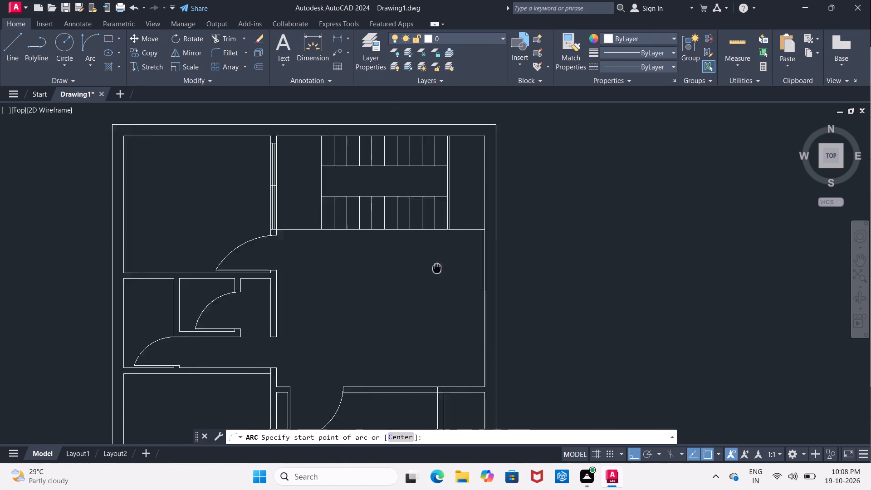
{"action": "middle_click_drag", "start_coordinate": [423, 263], "coordinate": [411, 259]}
{"action": "scroll", "coordinate": [425, 227], "scroll_direction": "up", "scroll_amount": 2}
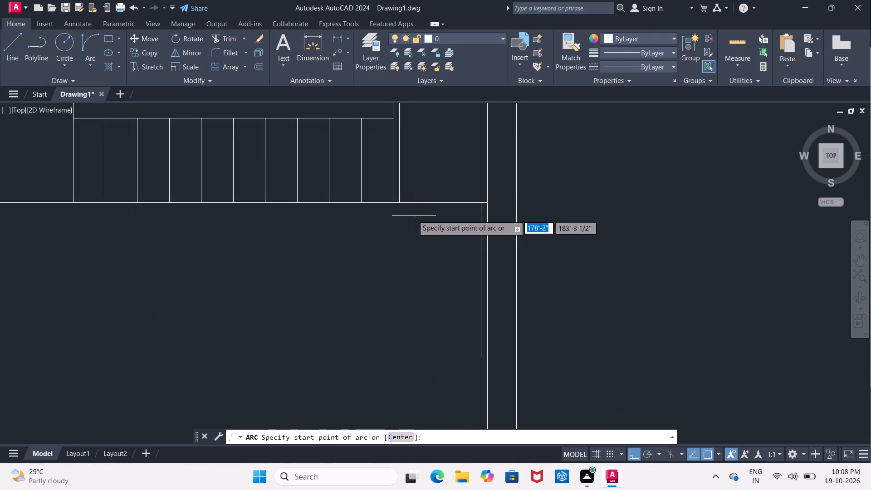
{"action": "left_click", "coordinate": [402, 203]}
{"action": "left_click", "coordinate": [481, 352]}
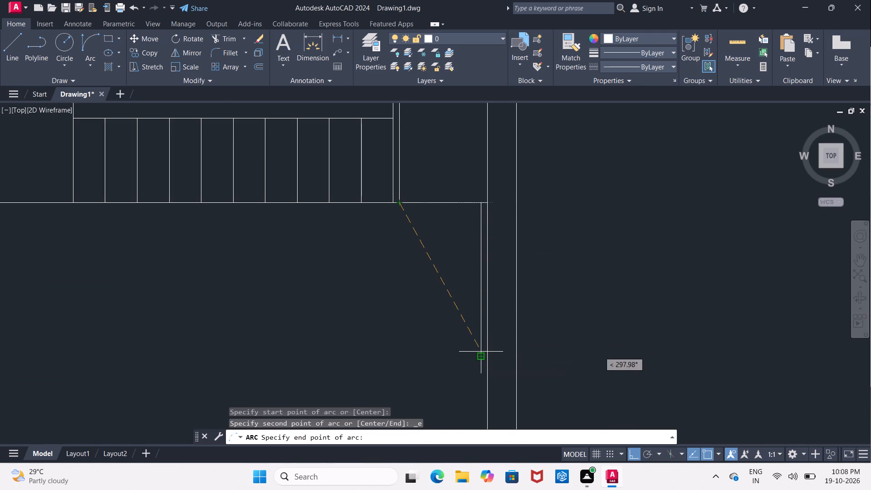
{"action": "left_click", "coordinate": [441, 352]}
Trim the stair's bottom line across the door opening, between the stair partition and the door leaf.
{"action": "scroll", "coordinate": [441, 352], "scroll_direction": "down", "scroll_amount": 2}
{"action": "middle_click_drag", "start_coordinate": [440, 352], "coordinate": [439, 325]}
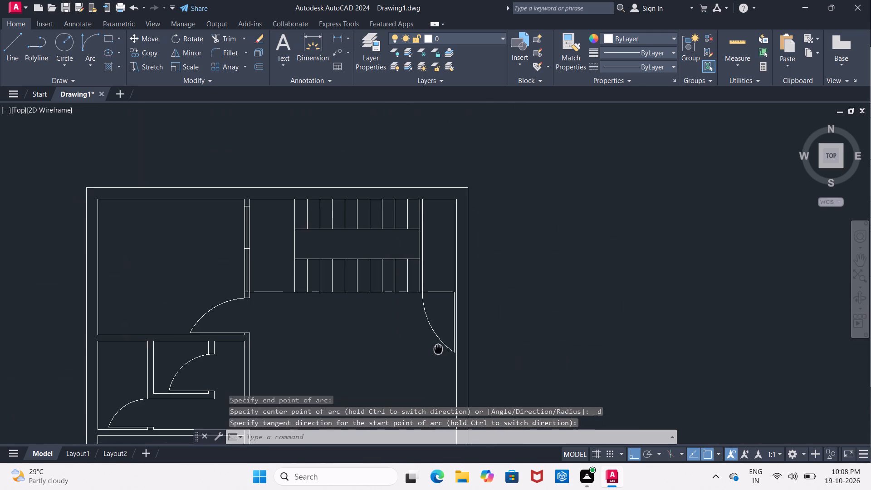
{"action": "middle_click_drag", "start_coordinate": [439, 325], "coordinate": [440, 295]}
{"action": "type", "text": "tr"}
{"action": "key", "text": "space"}
{"action": "key", "text": "space"}
{"action": "left_click_drag", "start_coordinate": [438, 219], "coordinate": [445, 235]}
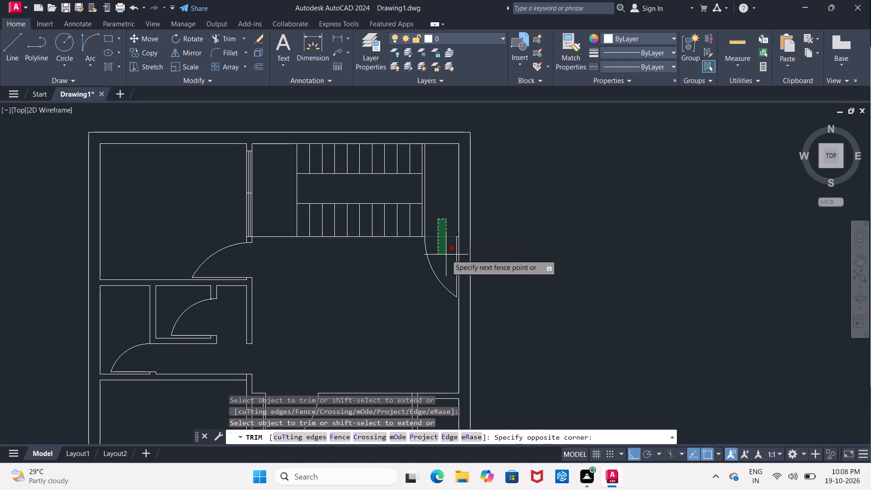
{"action": "left_click", "coordinate": [446, 255]}
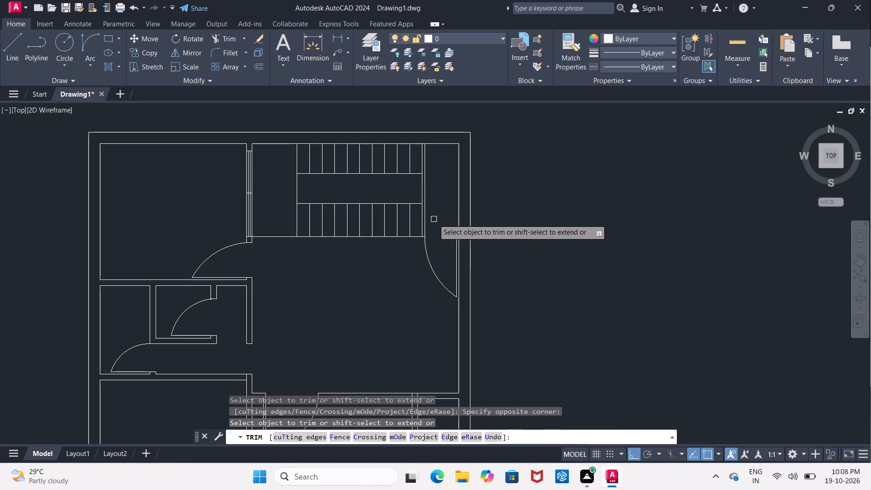
{"action": "scroll", "coordinate": [434, 211], "scroll_direction": "up", "scroll_amount": 2}
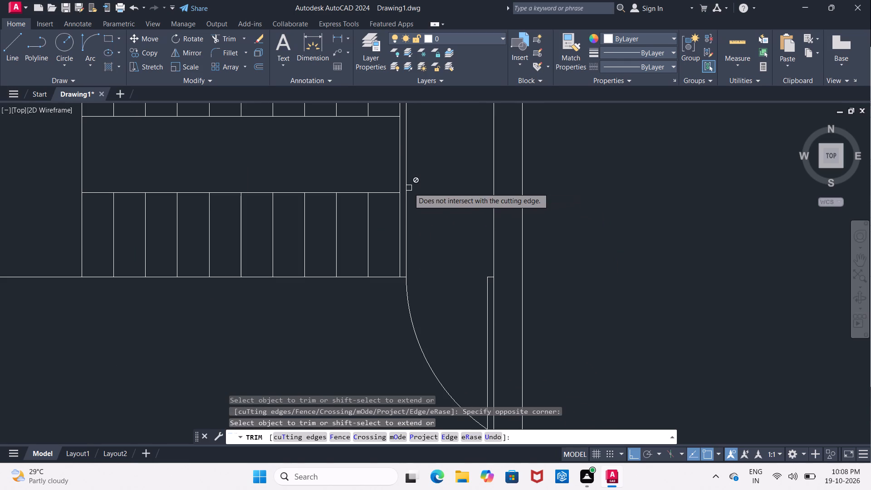
{"action": "key", "text": "Escape"}
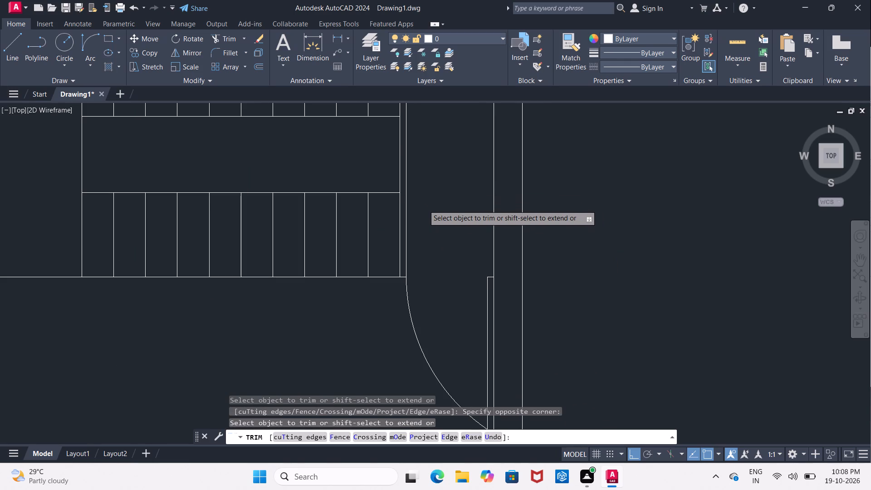
Extend the lower flight's top horizontal line to the outer line of the partition beside the stairs.
{"action": "type", "text": "ex"}
{"action": "key", "text": "space"}
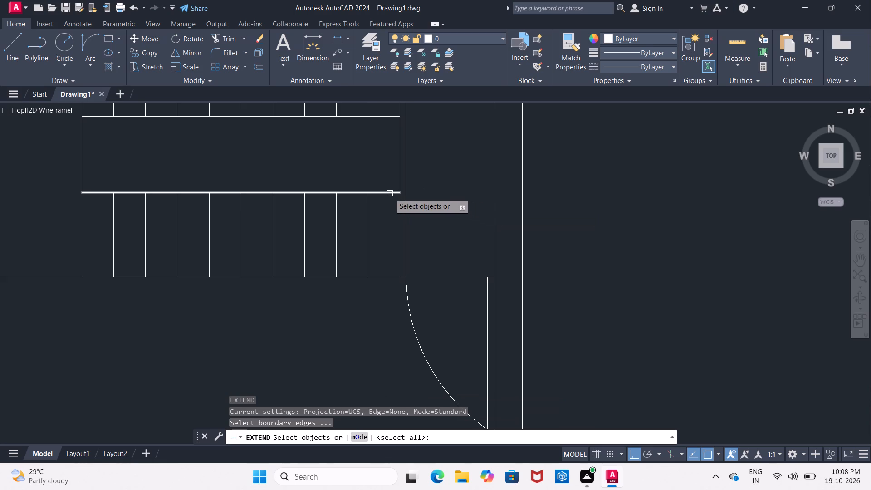
{"action": "left_click", "coordinate": [393, 191]}
{"action": "left_click", "coordinate": [393, 191]}
{"action": "key", "text": "space"}
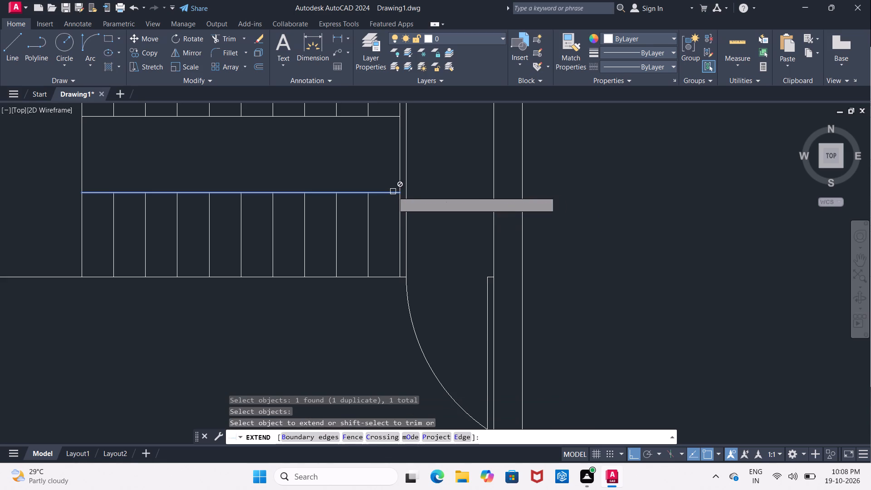
{"action": "key", "text": "space"}
{"action": "key", "text": "space"}
{"action": "key", "text": "space"}
{"action": "left_click", "coordinate": [393, 191]}
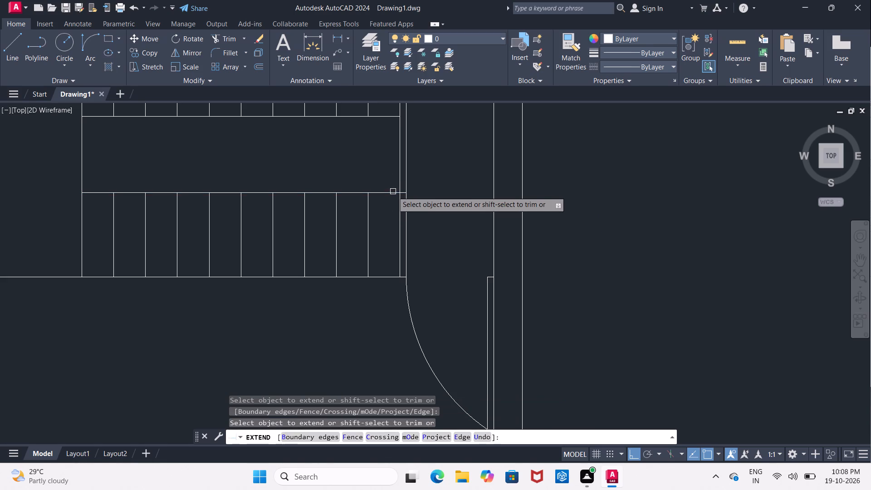
{"action": "key", "text": "Escape"}
Trim the stair partition's outer vertical line above the lower flight's extended top line.
{"action": "key", "text": "t"}
{"action": "type", "text": "r"}
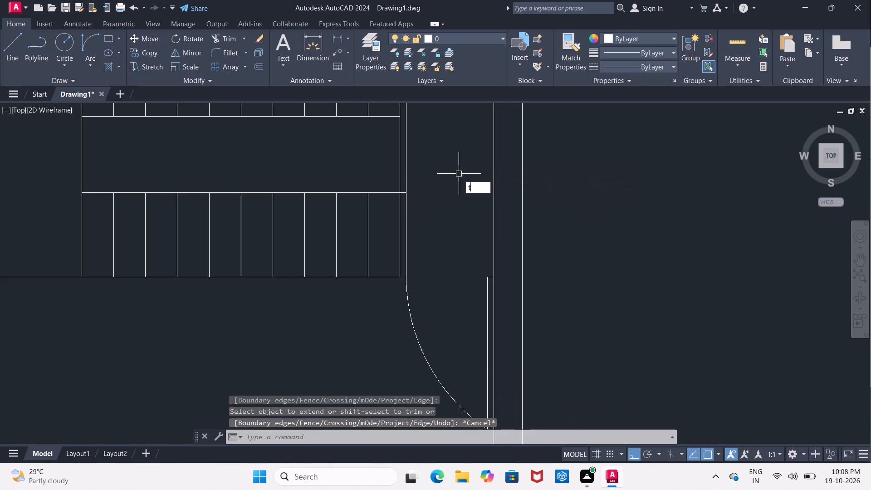
{"action": "key", "text": "space"}
{"action": "key", "text": "space"}
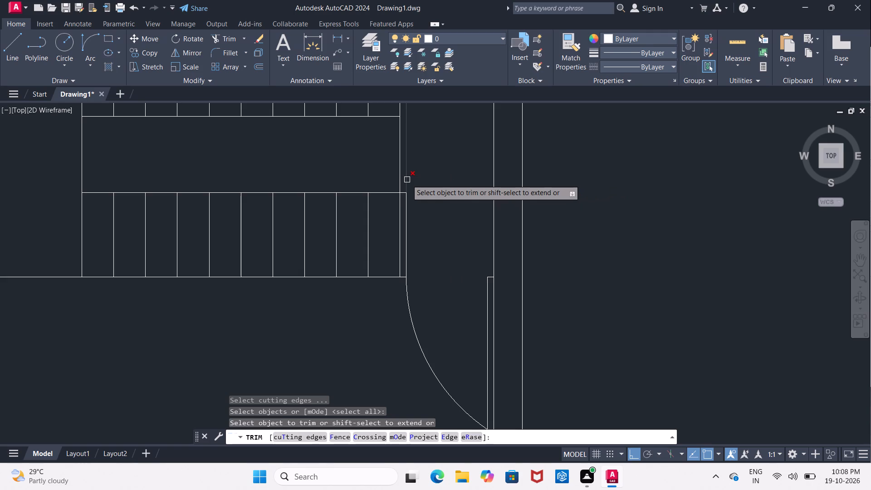
{"action": "left_click", "coordinate": [407, 180]}
Draw a horizontal arrow shaft from the midpoint of the lower flight's third tread line from the door side, running out past the partition.
{"action": "scroll", "coordinate": [408, 181], "scroll_direction": "down", "scroll_amount": 2}
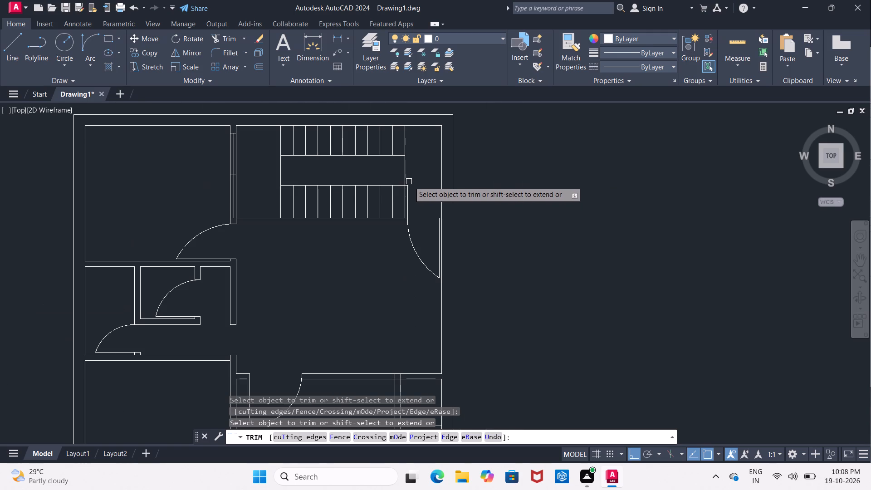
{"action": "scroll", "coordinate": [412, 220], "scroll_direction": "up", "scroll_amount": 1}
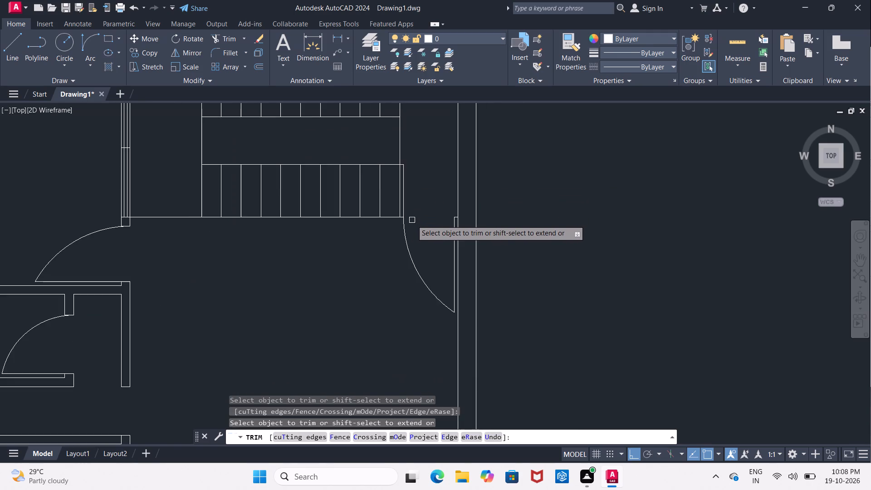
{"action": "scroll", "coordinate": [412, 220], "scroll_direction": "up", "scroll_amount": 3}
{"action": "middle_click_drag", "start_coordinate": [415, 206], "coordinate": [454, 308]}
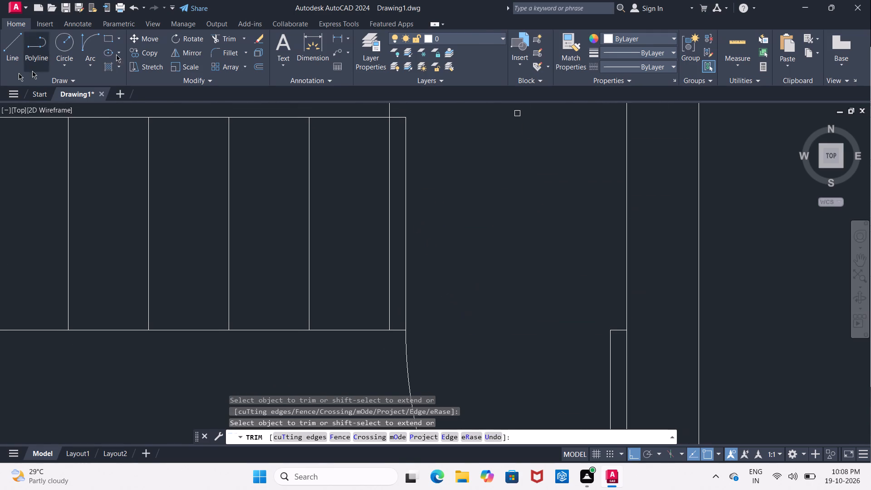
{"action": "left_click", "coordinate": [10, 56]}
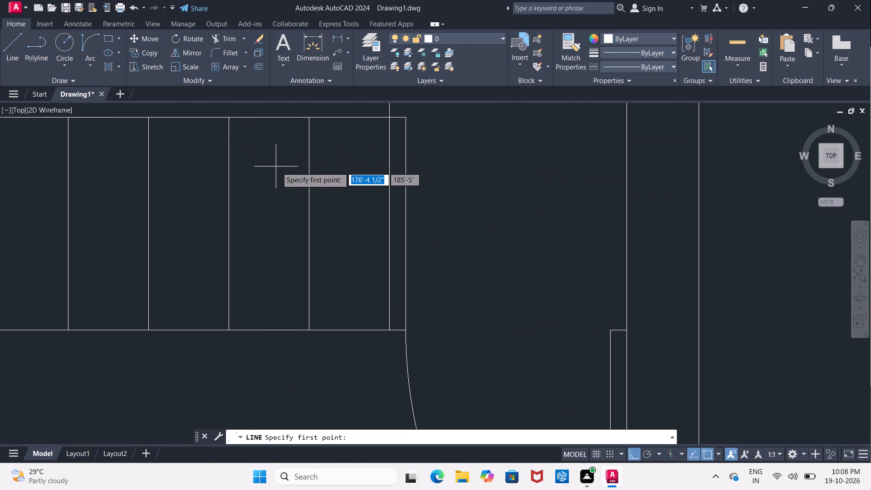
{"action": "left_click", "coordinate": [150, 225]}
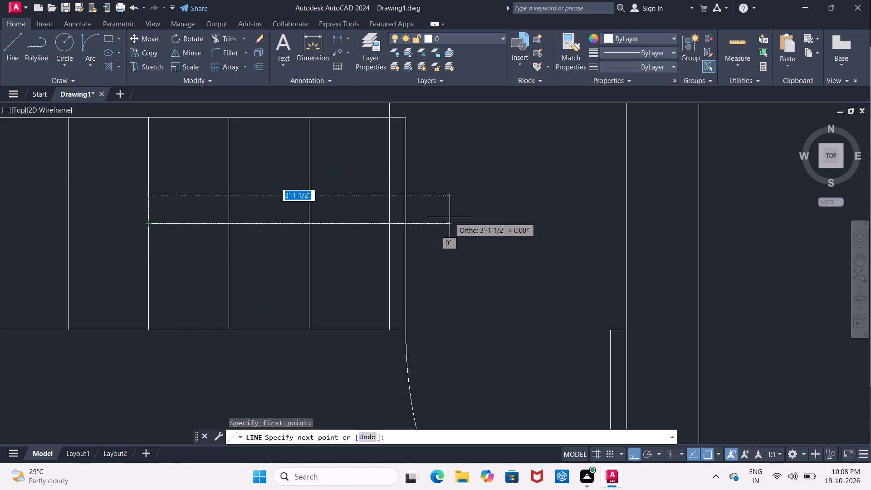
{"action": "left_click", "coordinate": [465, 216]}
{"action": "key", "text": "Escape"}
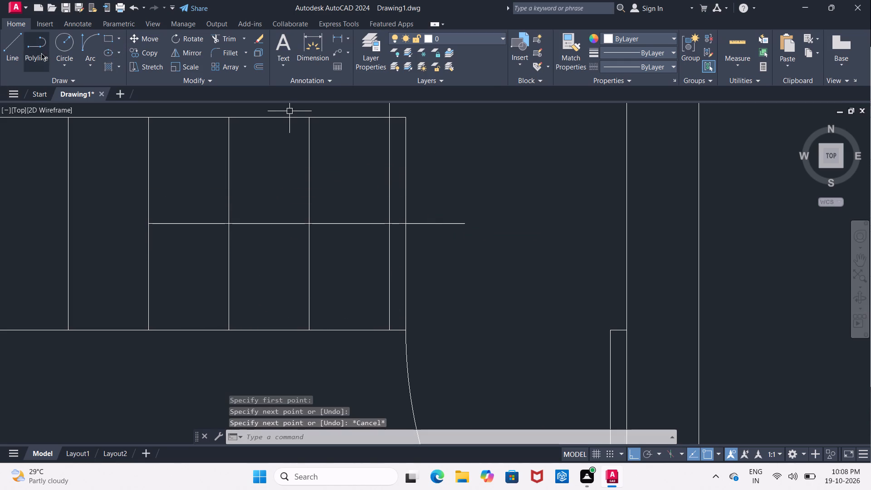
With Ortho off, draw an arrowhead line about 9 1/2" long at about 45° upward from the shaft's tip.
{"action": "left_click", "coordinate": [13, 44]}
{"action": "left_click", "coordinate": [150, 222]}
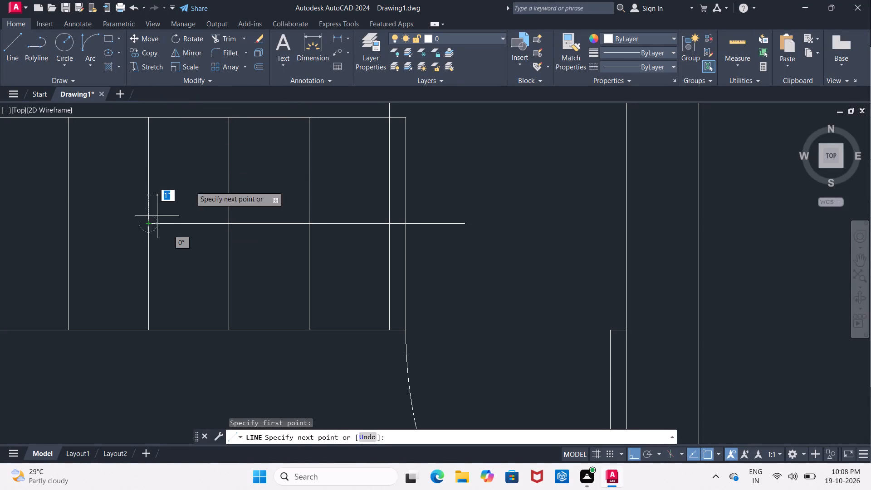
{"action": "left_click", "coordinate": [634, 451]}
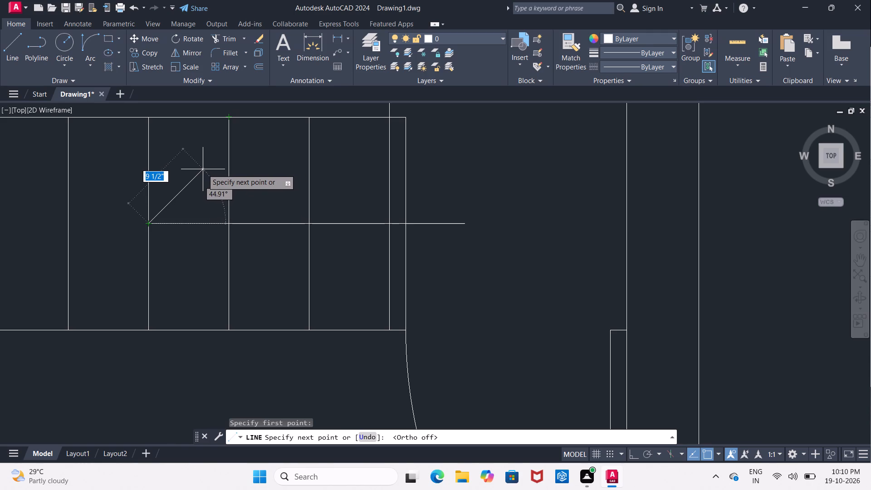
{"action": "left_click", "coordinate": [203, 169]}
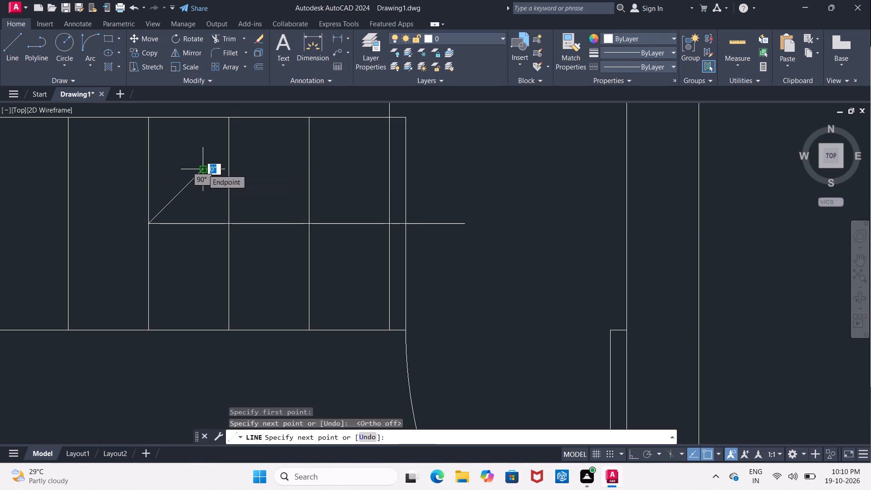
{"action": "key", "text": "Escape"}
Mirror the slanted arrowhead line about the horizontal shaft, keeping the original.
{"action": "left_click", "coordinate": [192, 182]}
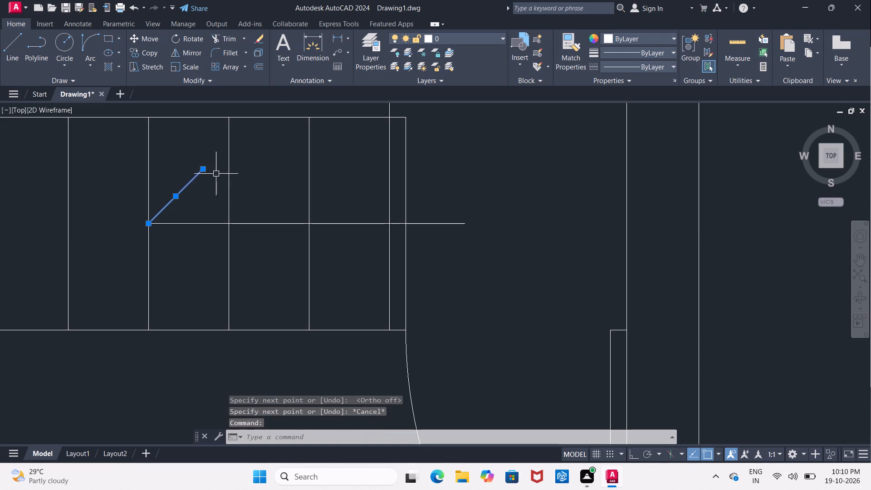
{"action": "left_click", "coordinate": [176, 56]}
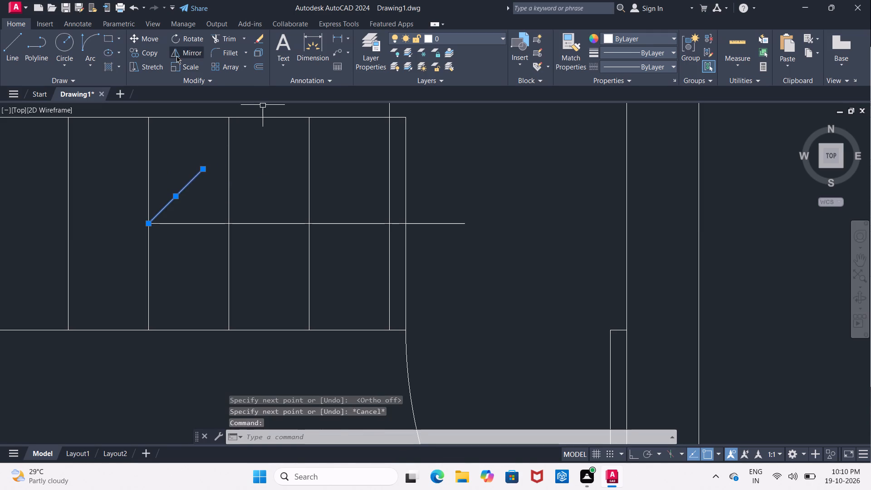
{"action": "left_click", "coordinate": [146, 225]}
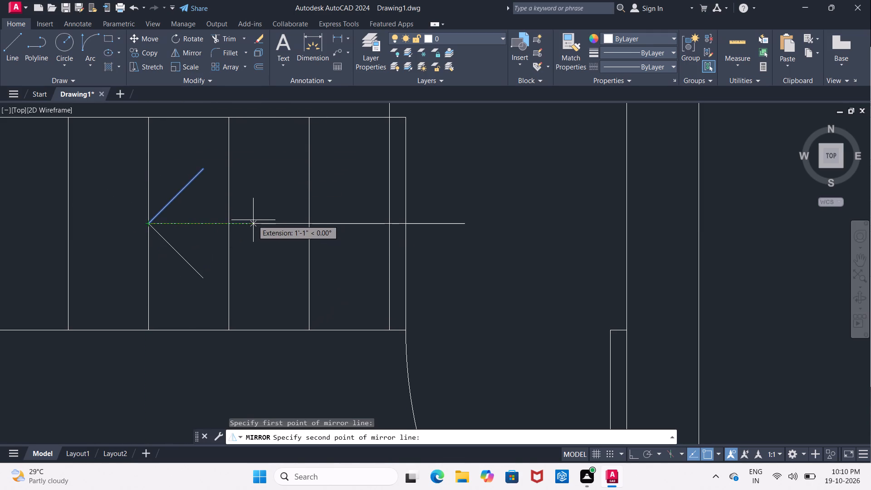
{"action": "left_click", "coordinate": [257, 221]}
{"action": "left_click_drag", "start_coordinate": [277, 256], "coordinate": [257, 221]}
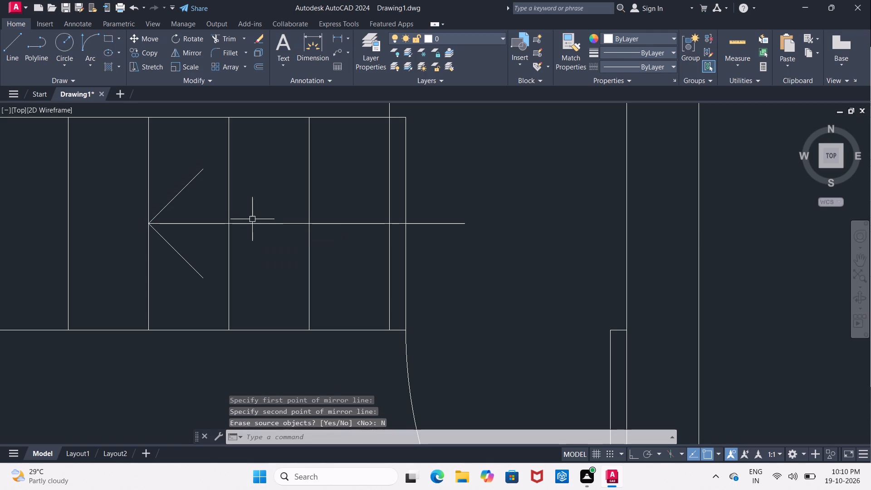
Close the arrowhead with a vertical line joining the free ends of its two slanted lines.
{"action": "left_click_drag", "start_coordinate": [5, 38], "coordinate": [10, 55]}
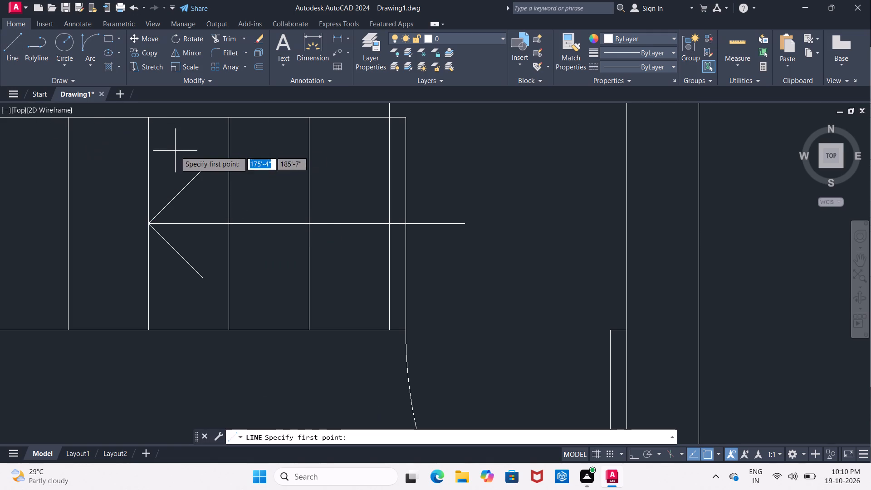
{"action": "left_click", "coordinate": [201, 171]}
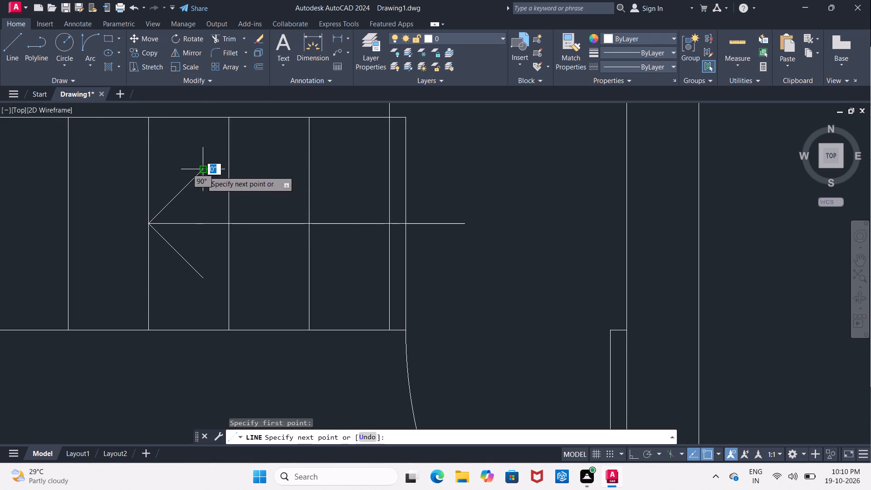
{"action": "left_click", "coordinate": [205, 278]}
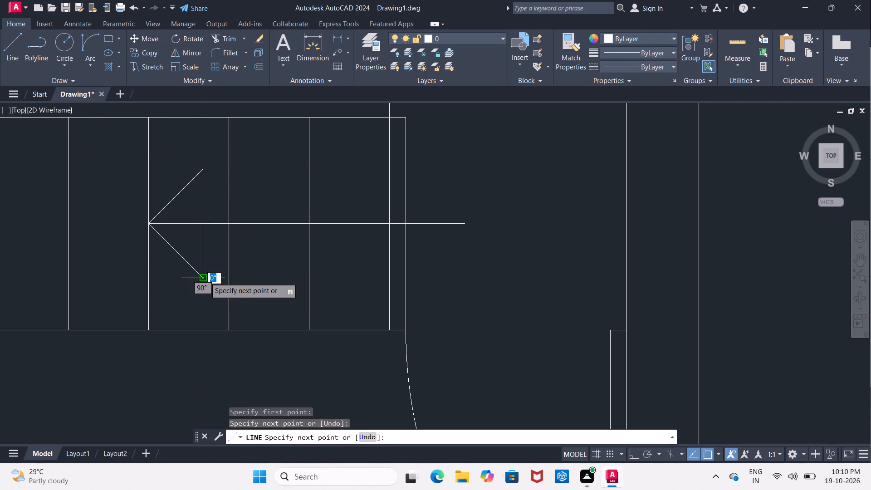
{"action": "key", "text": "Escape"}
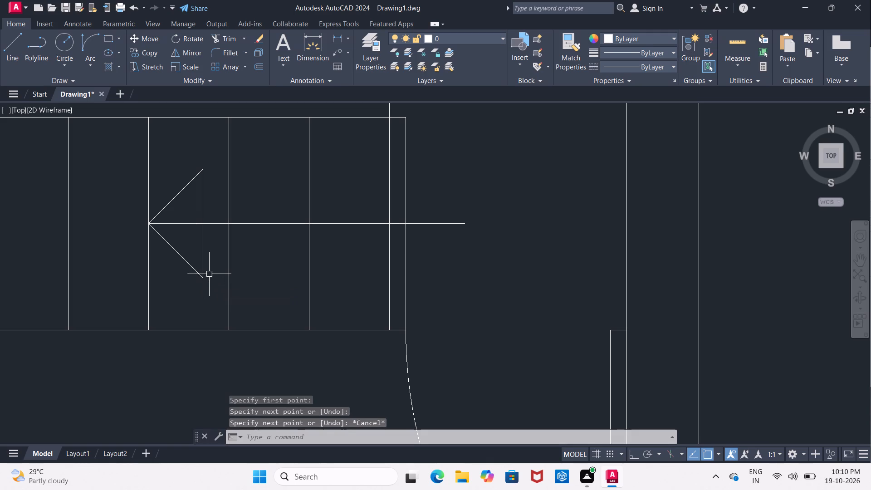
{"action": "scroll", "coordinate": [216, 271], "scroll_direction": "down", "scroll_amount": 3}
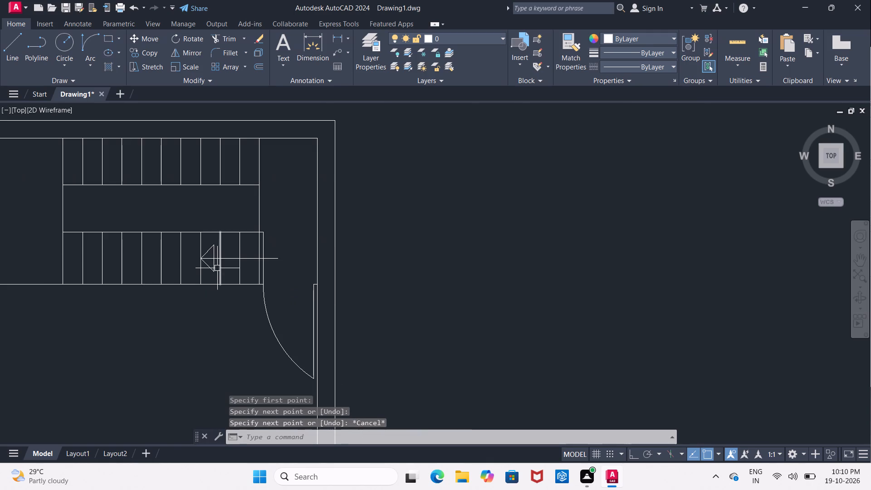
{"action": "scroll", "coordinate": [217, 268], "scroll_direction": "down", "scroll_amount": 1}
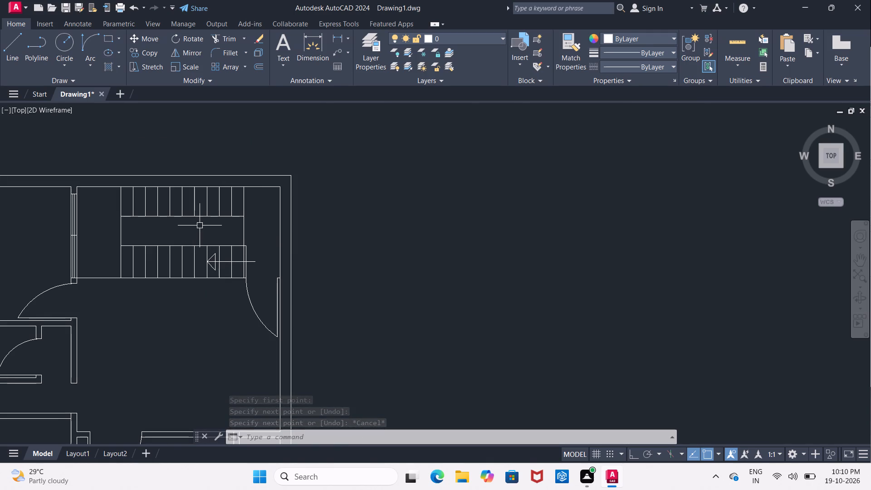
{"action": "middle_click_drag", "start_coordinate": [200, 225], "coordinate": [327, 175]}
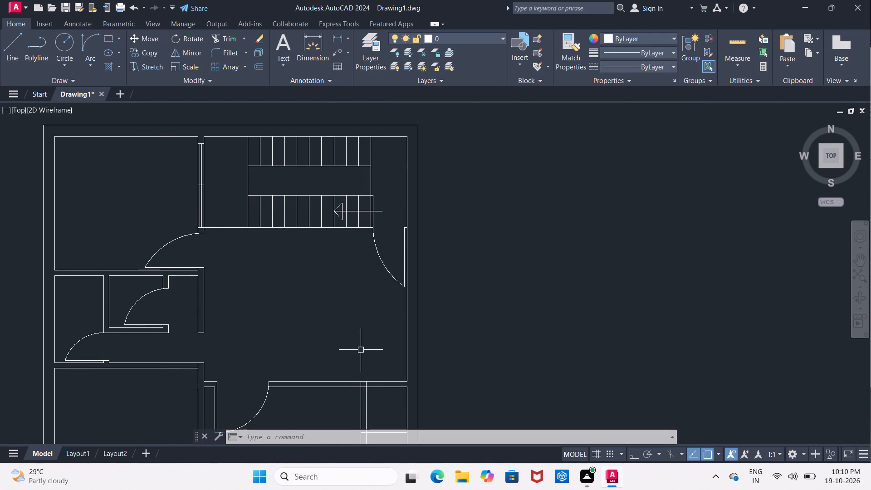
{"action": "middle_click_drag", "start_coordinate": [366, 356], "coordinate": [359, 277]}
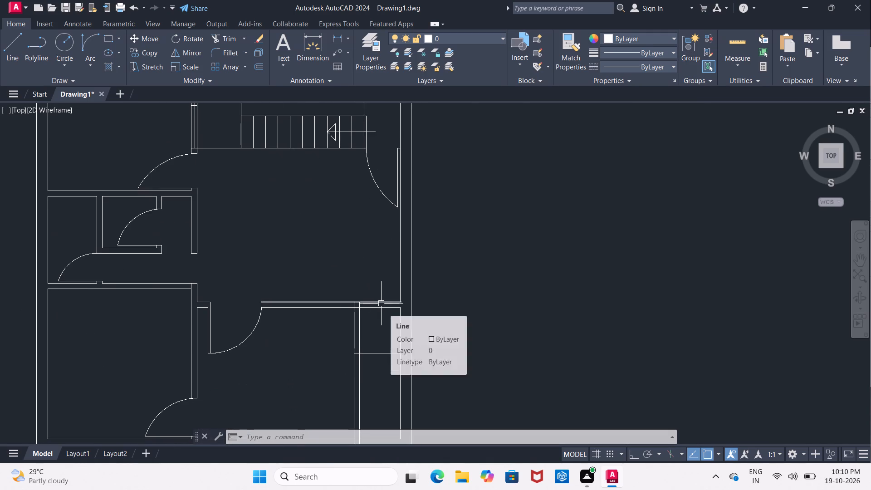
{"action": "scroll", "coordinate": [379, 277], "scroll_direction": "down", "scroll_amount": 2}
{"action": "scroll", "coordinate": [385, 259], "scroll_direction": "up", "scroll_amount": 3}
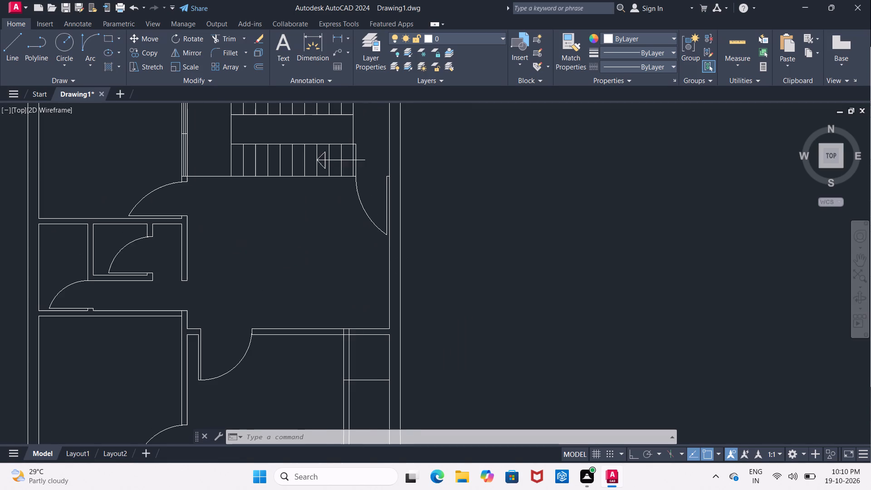
With Ortho on, draw a horizontal line across the outer wall from its inner face, about 5'-2 1/2" above the wall corner below the stair-side door.
{"action": "middle_click_drag", "start_coordinate": [386, 259], "coordinate": [349, 261]}
{"action": "key", "text": "Escape"}
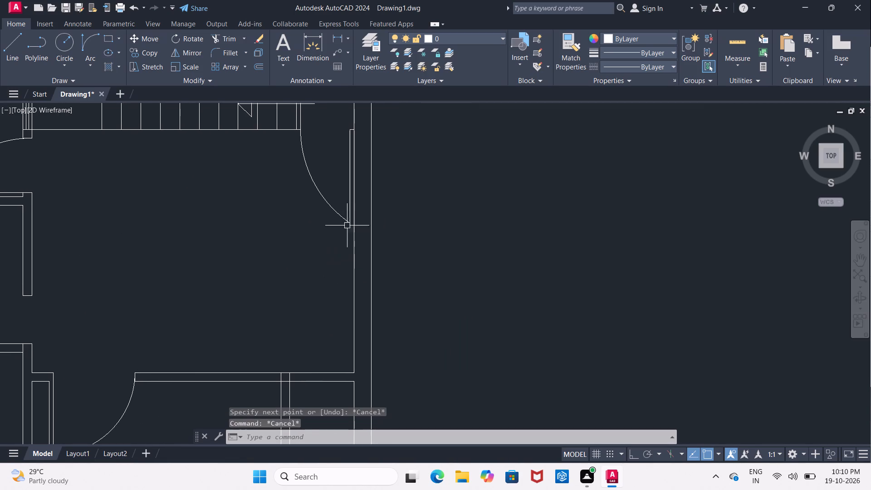
{"action": "left_click", "coordinate": [10, 49]}
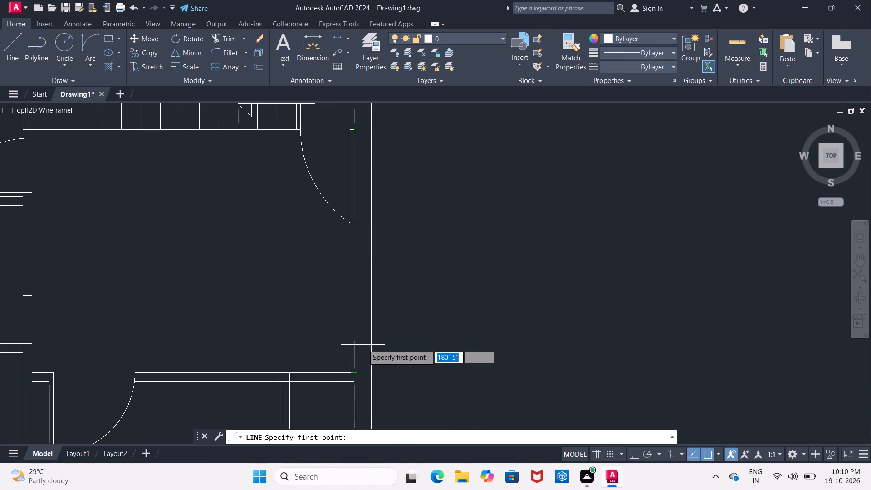
{"action": "key", "text": "Escape"}
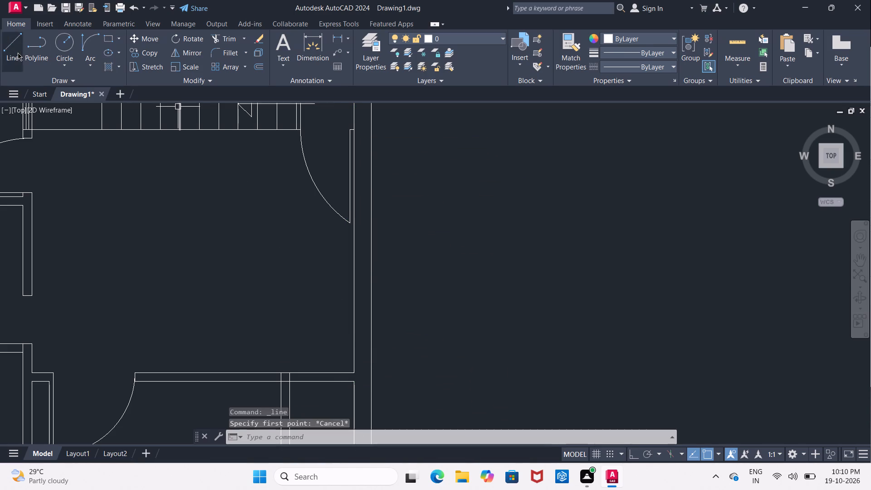
{"action": "left_click", "coordinate": [18, 53]}
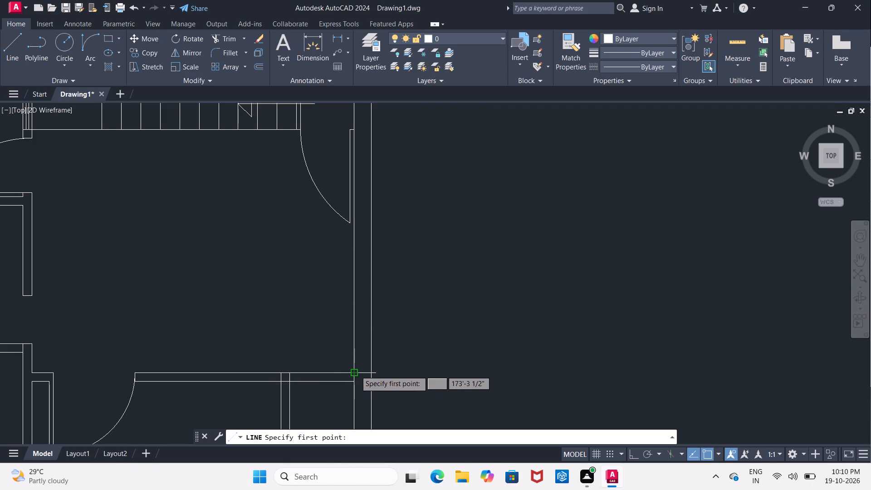
{"action": "left_click", "coordinate": [629, 455]}
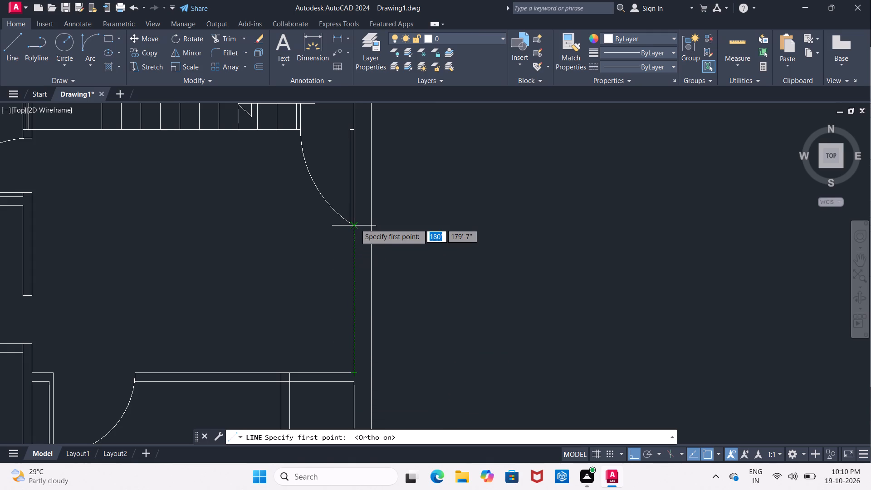
{"action": "left_click", "coordinate": [355, 252]}
{"action": "left_click", "coordinate": [384, 262]}
{"action": "key", "text": "Escape"}
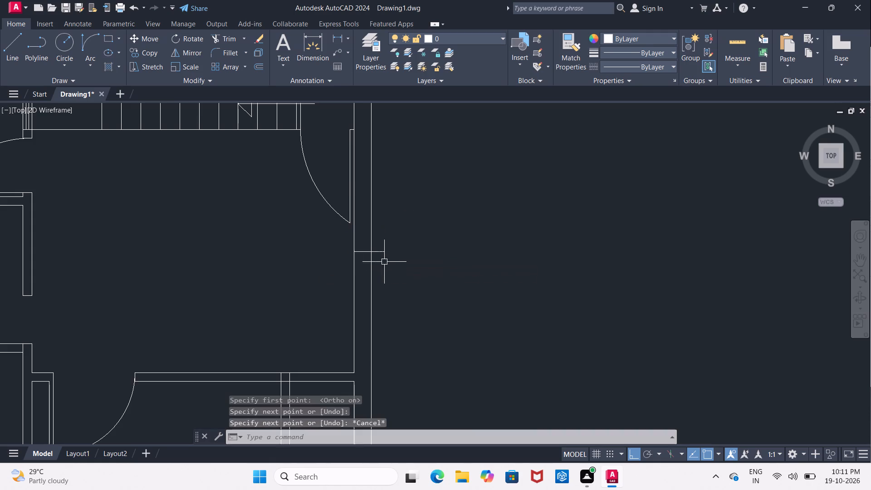
Trim the new horizontal line's overhang beyond the outer face of the wall.
{"action": "type", "text": "tr"}
{"action": "key", "text": "space"}
{"action": "key", "text": "space"}
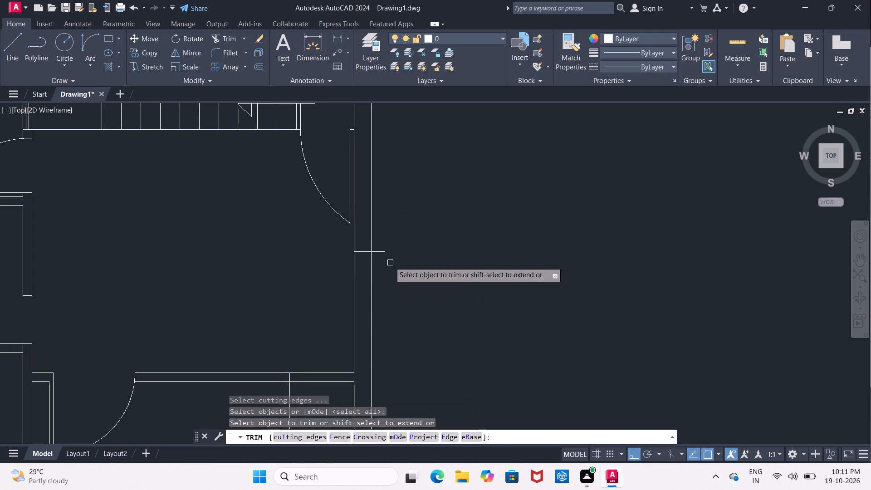
{"action": "left_click", "coordinate": [386, 249]}
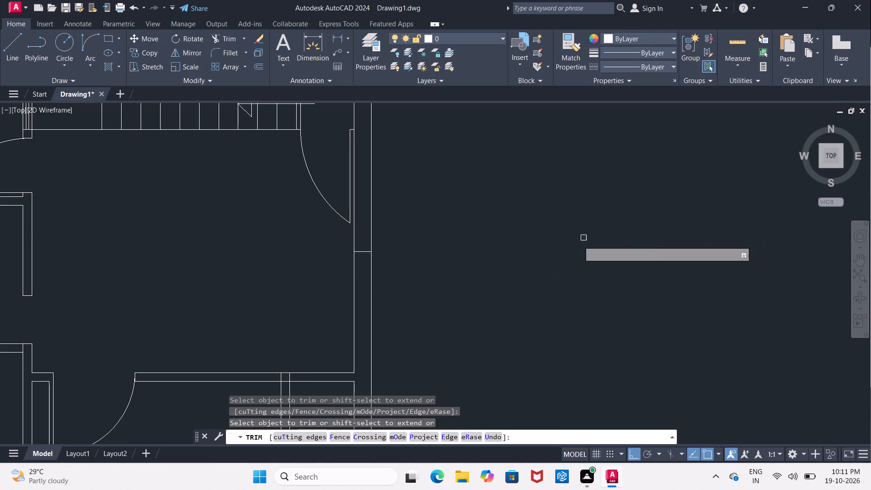
{"action": "middle_click_drag", "start_coordinate": [547, 256], "coordinate": [533, 225]}
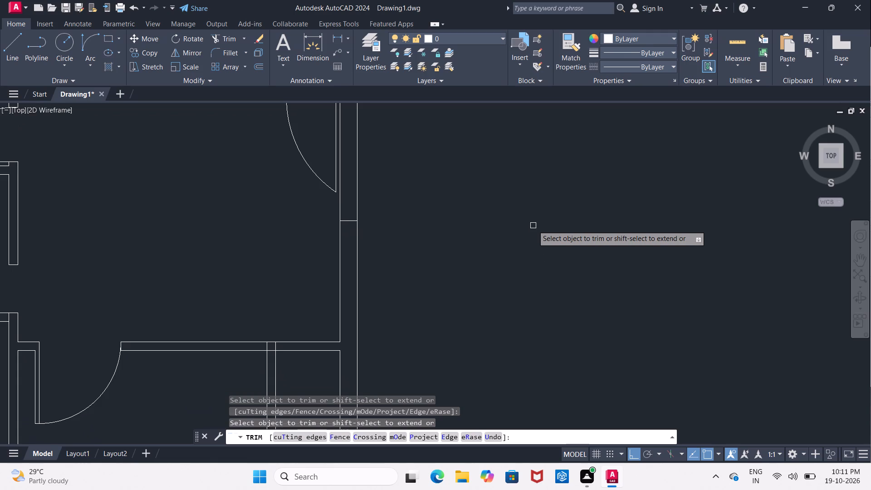
{"action": "key", "text": "Escape"}
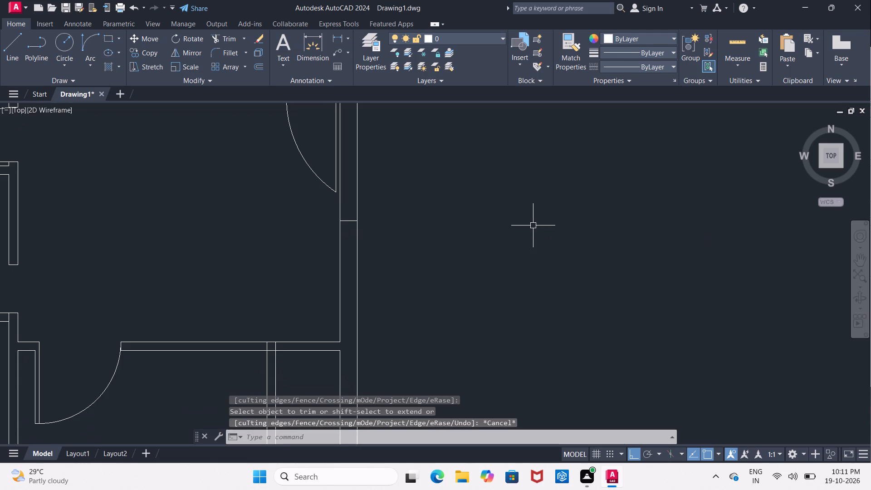
Offset the short line across the outer wall 4' downward to mark the other end of the opening.
{"action": "key", "text": "o"}
{"action": "key", "text": "Return"}
{"action": "key", "text": "4"}
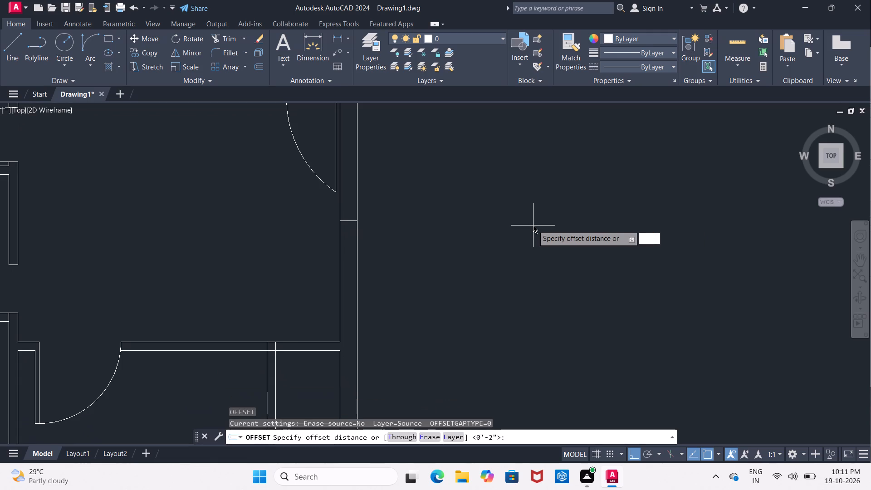
{"action": "key", "text": "apostrophe"}
{"action": "key", "text": "Return"}
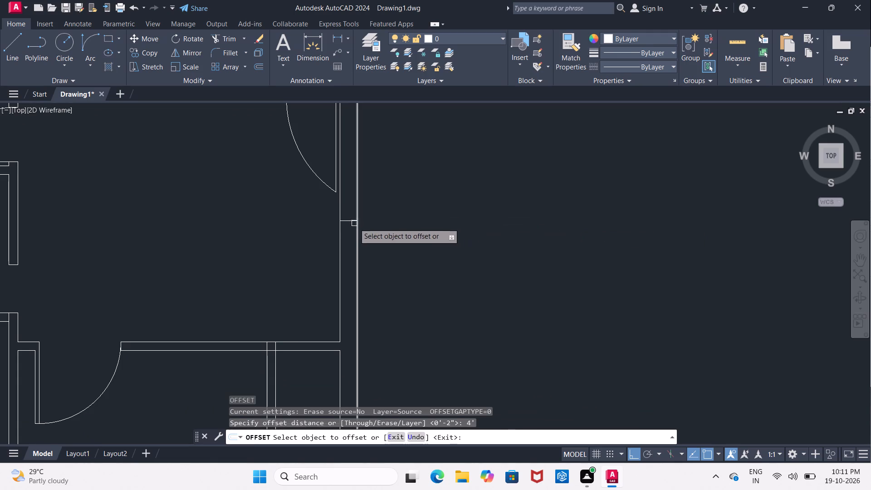
{"action": "left_click", "coordinate": [352, 221]}
{"action": "left_click", "coordinate": [343, 298]}
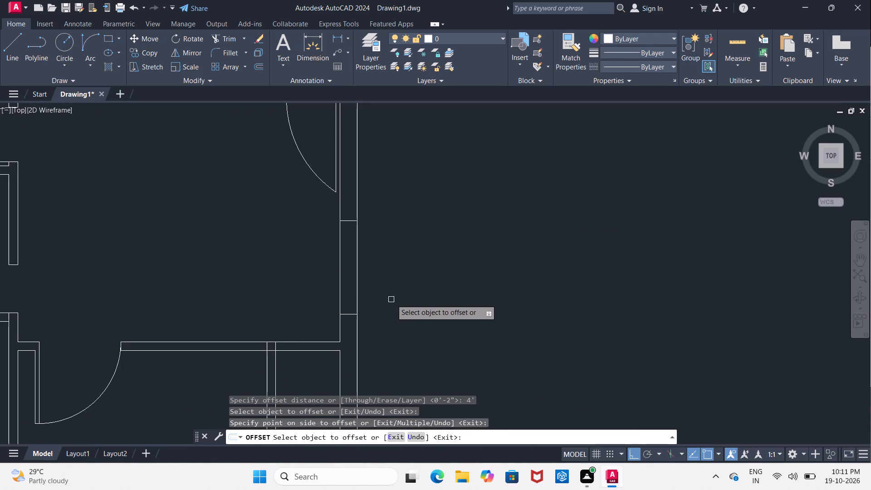
{"action": "key", "text": "Escape"}
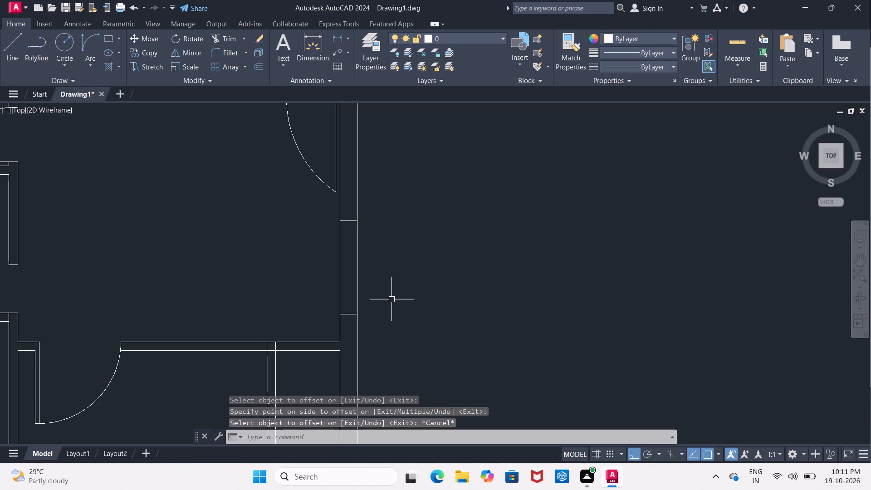
Switch to Calculator and divide 4.5 by 3 to work out an offset distance, then close it.
{"action": "key", "text": "o"}
{"action": "key", "text": "Return"}
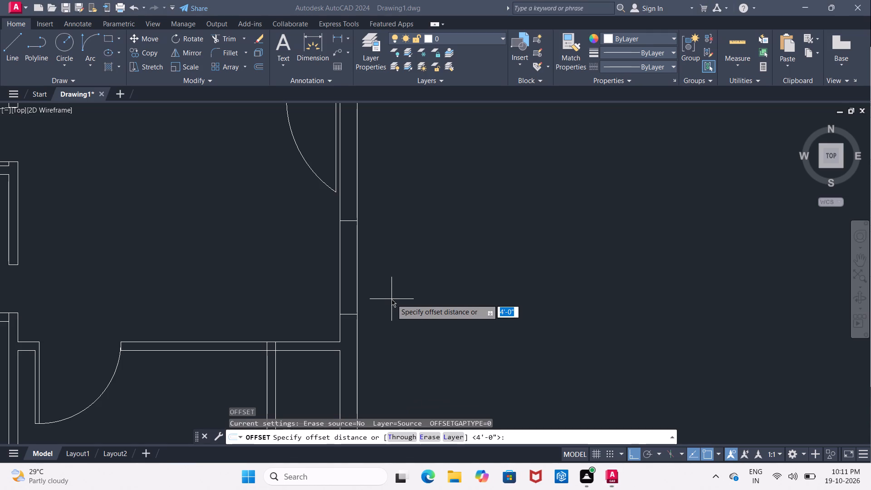
{"action": "type", "text": "4."}
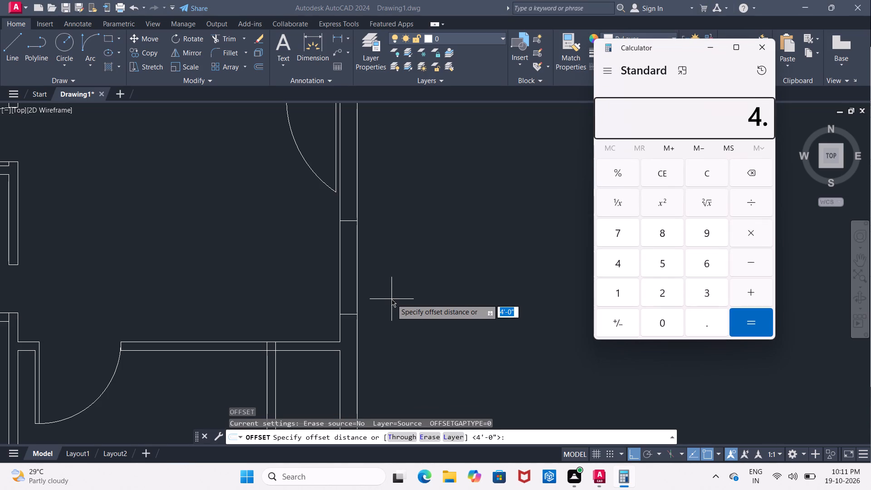
{"action": "type", "text": "5/3"}
{"action": "key", "text": "Return"}
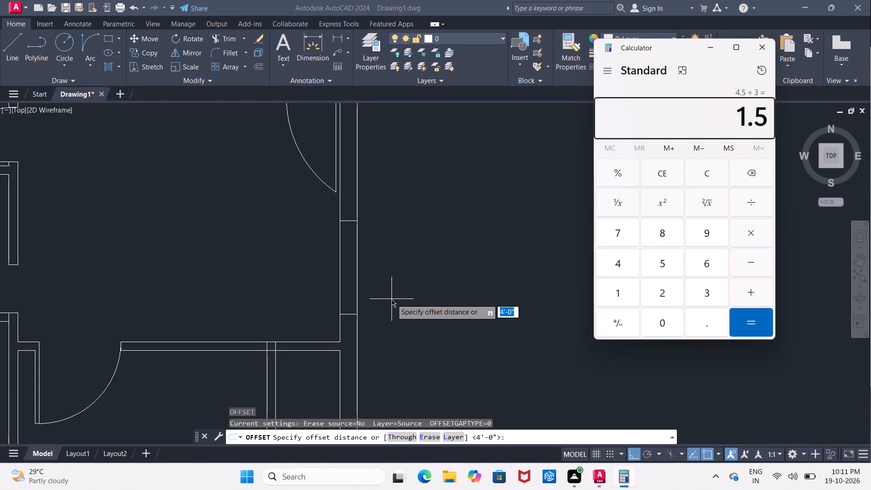
{"action": "left_click", "coordinate": [771, 53]}
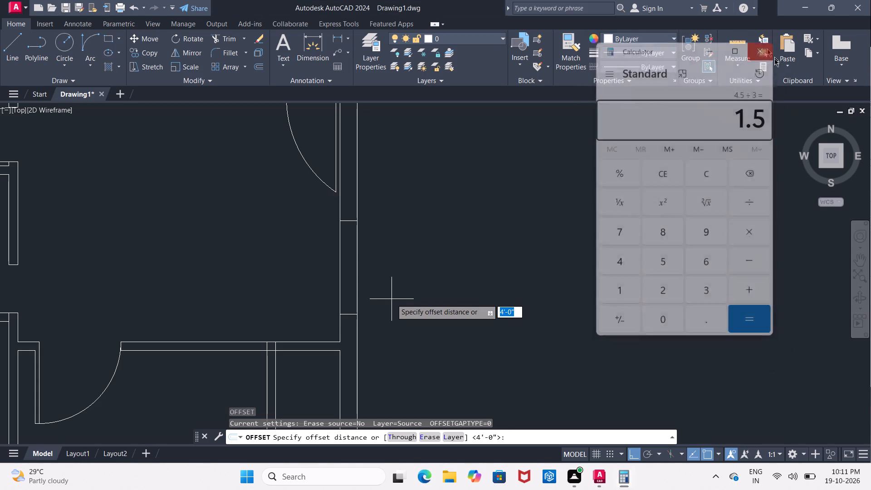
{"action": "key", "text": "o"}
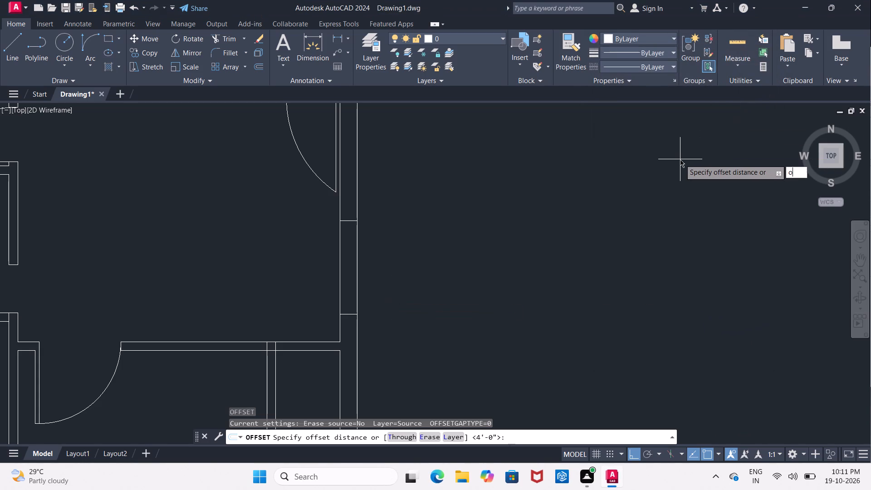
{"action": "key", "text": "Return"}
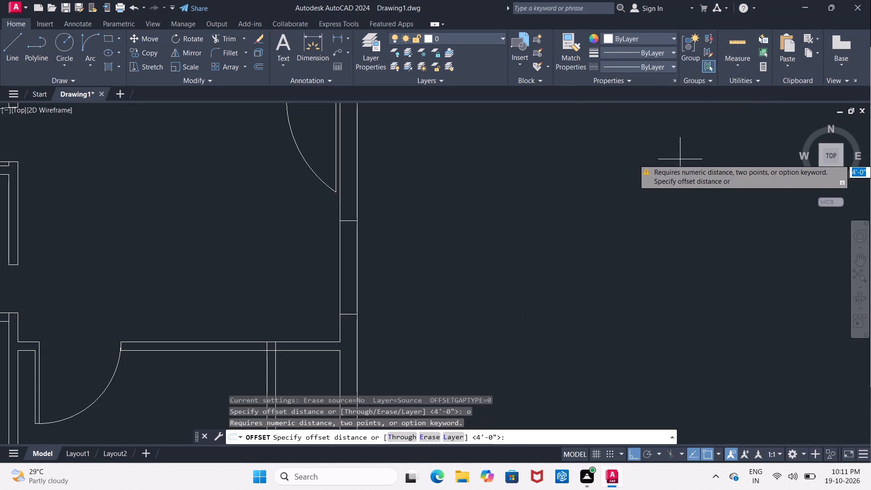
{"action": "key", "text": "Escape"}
Offset the outer wall's inner and outer face lines 1.5" each toward the inside of the wall thickness.
{"action": "key", "text": "o"}
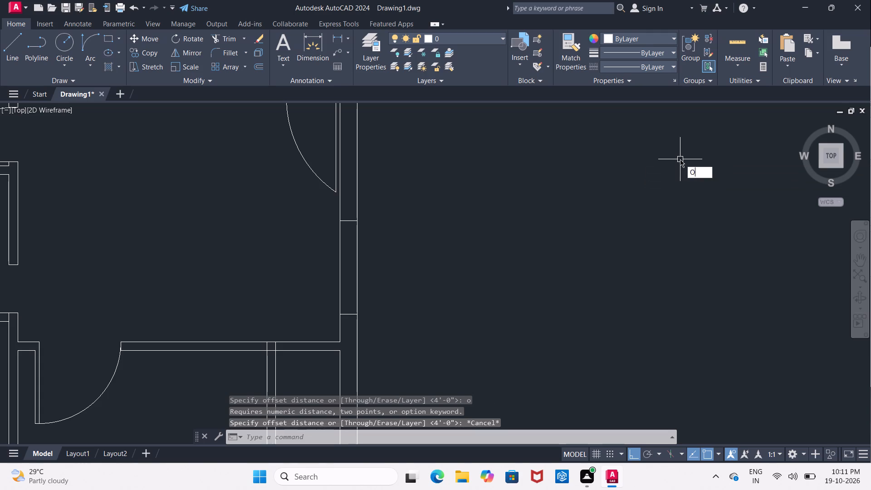
{"action": "key", "text": "Return"}
{"action": "type", "text": "1.5"}
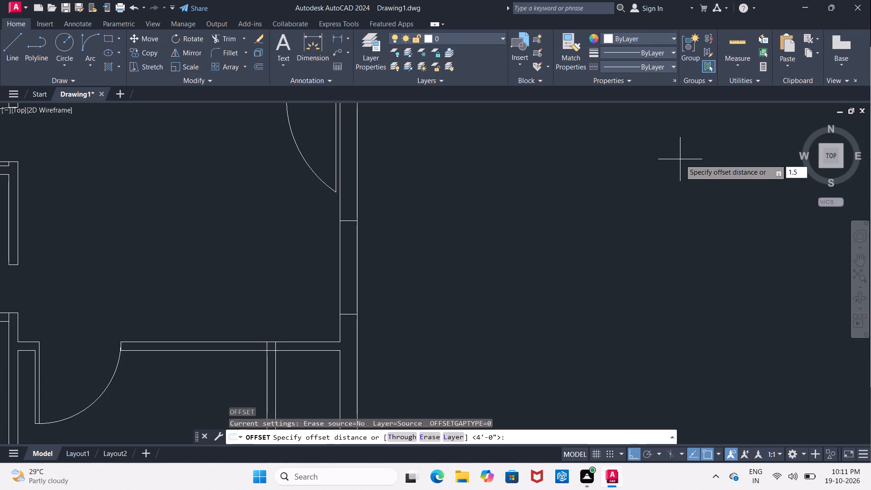
{"action": "key", "text": "shift+quotedbl"}
{"action": "key", "text": "Return"}
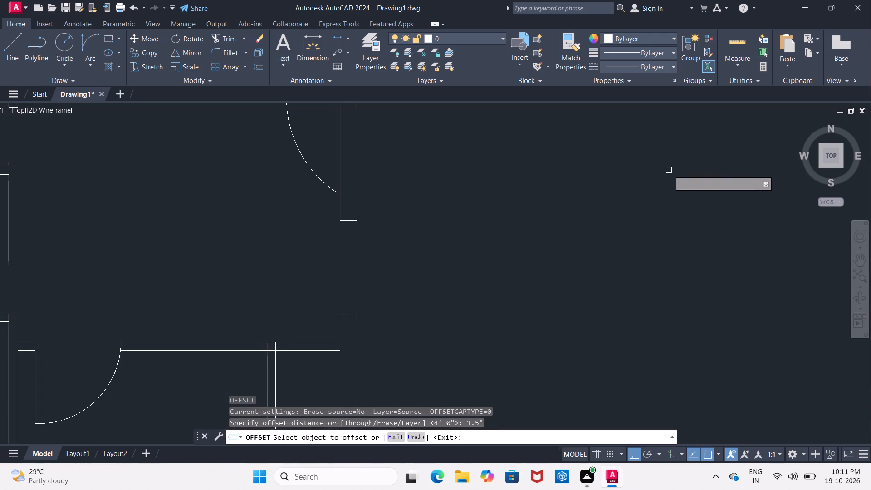
{"action": "scroll", "coordinate": [341, 288], "scroll_direction": "up", "scroll_amount": 2}
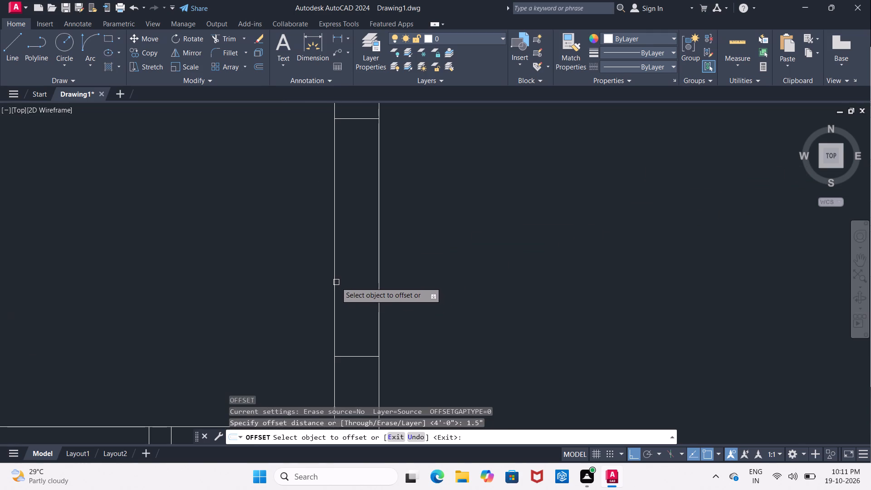
{"action": "left_click", "coordinate": [336, 281]}
{"action": "left_click", "coordinate": [354, 286]}
{"action": "left_click", "coordinate": [380, 298]}
{"action": "left_click", "coordinate": [350, 297]}
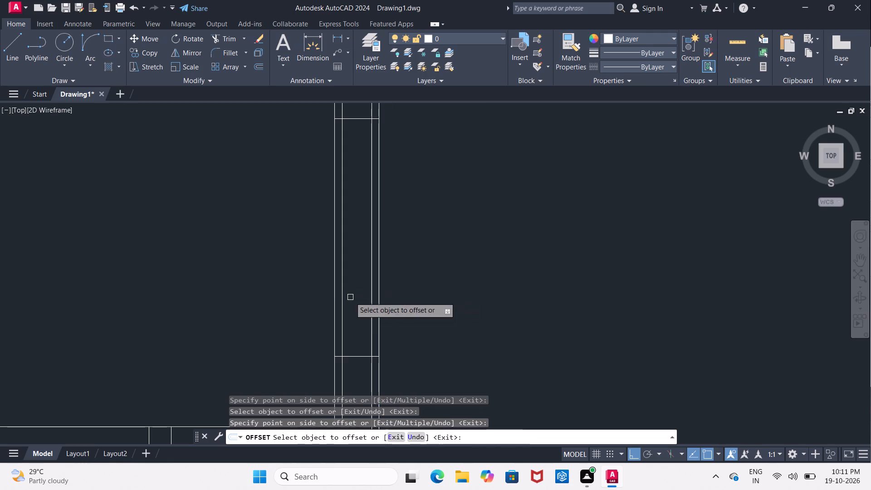
{"action": "key", "text": "Escape"}
Trim both offset lines above and below the two short cross lines, leaving them only within the 4' opening.
{"action": "type", "text": "tr"}
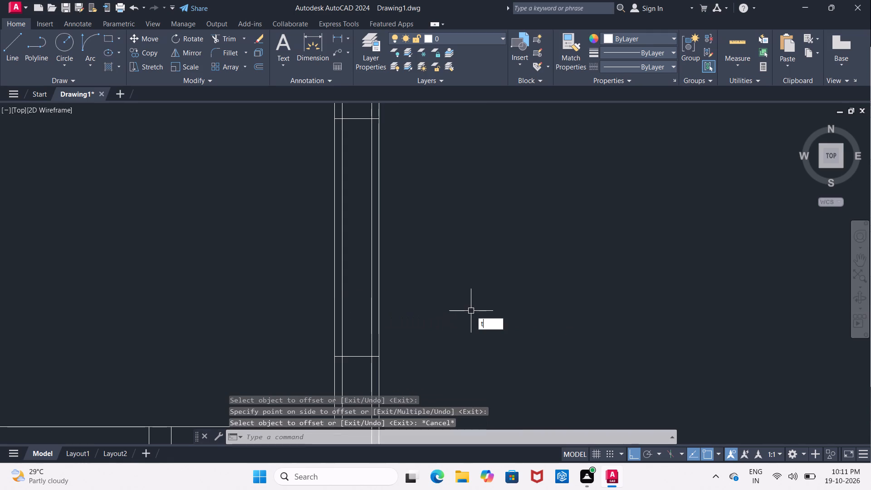
{"action": "key", "text": "space"}
{"action": "key", "text": "space"}
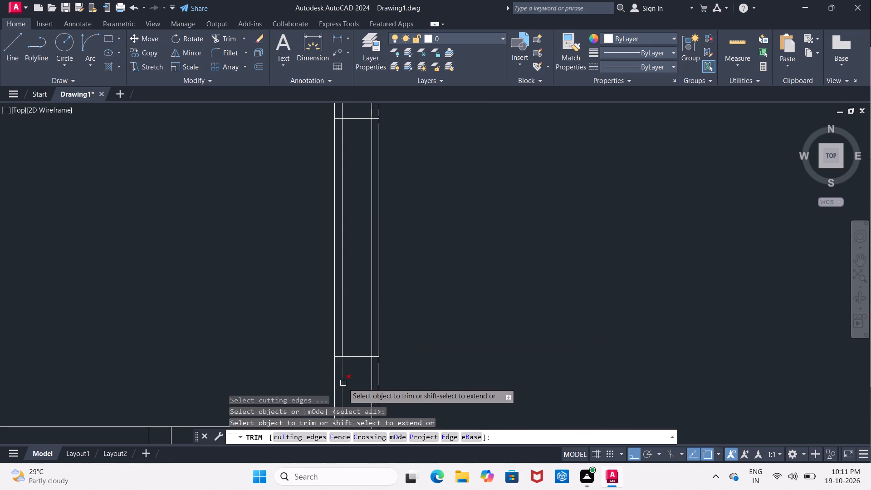
{"action": "left_click", "coordinate": [343, 383]}
{"action": "left_click", "coordinate": [374, 380]}
{"action": "scroll", "coordinate": [369, 380], "scroll_direction": "down", "scroll_amount": 4}
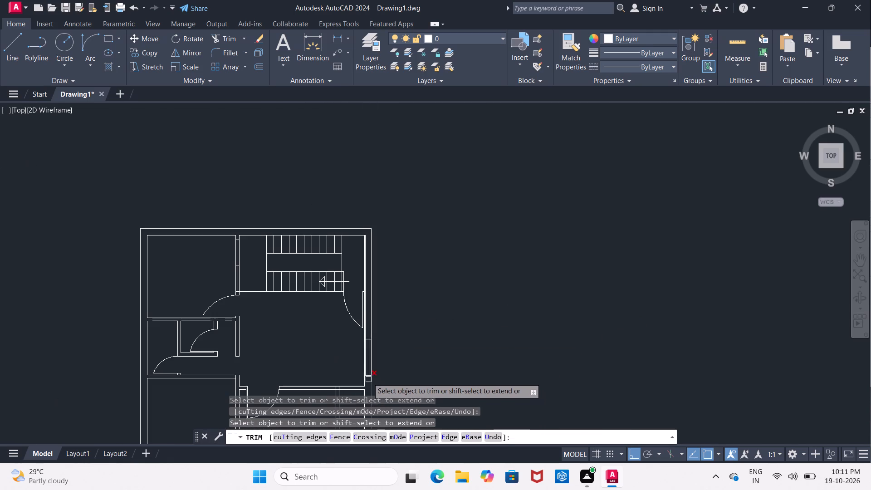
{"action": "scroll", "coordinate": [370, 329], "scroll_direction": "up", "scroll_amount": 5}
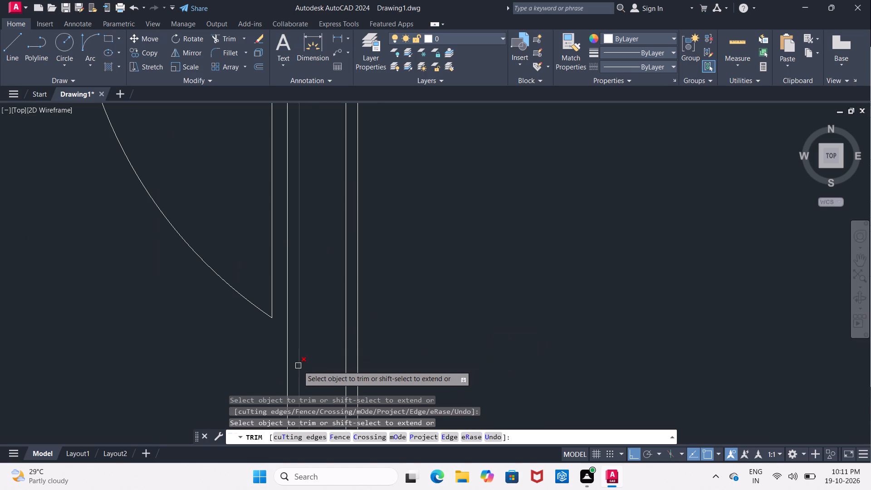
{"action": "left_click", "coordinate": [298, 366]}
{"action": "left_click", "coordinate": [348, 368]}
{"action": "scroll", "coordinate": [345, 359], "scroll_direction": "down", "scroll_amount": 5}
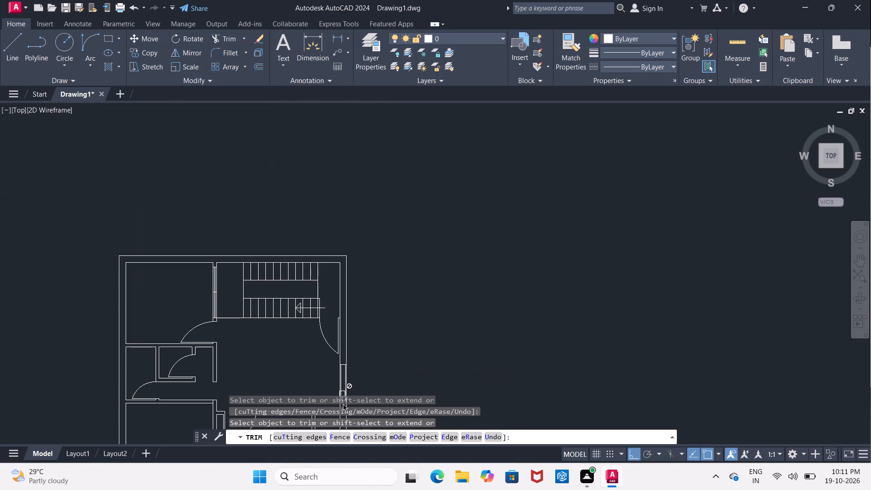
Examine the subdivided partition beside the staircase and compare it with the window opening in the outer wall.
{"action": "middle_click_drag", "start_coordinate": [343, 404], "coordinate": [349, 337]}
{"action": "middle_click_drag", "start_coordinate": [344, 360], "coordinate": [354, 280]}
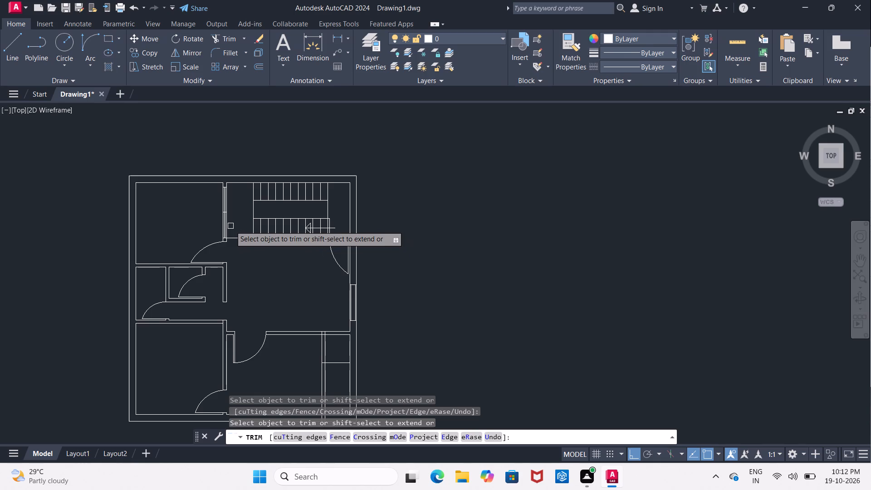
{"action": "scroll", "coordinate": [223, 216], "scroll_direction": "up", "scroll_amount": 2}
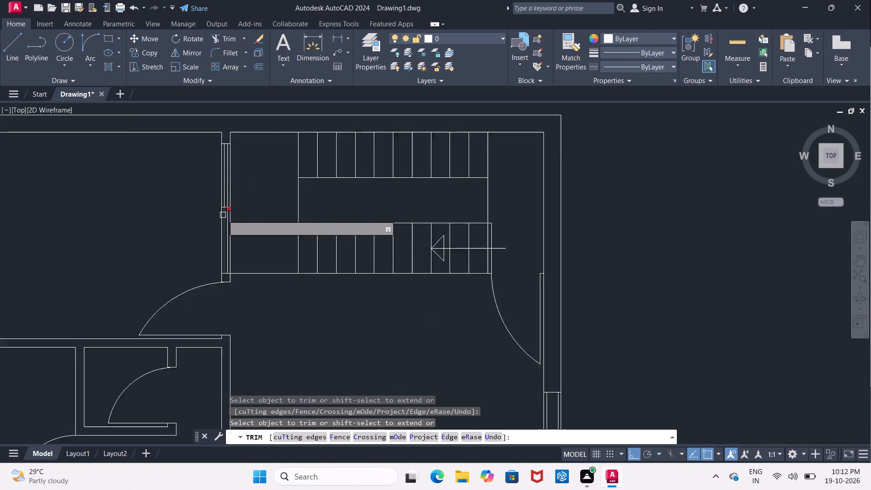
{"action": "scroll", "coordinate": [223, 215], "scroll_direction": "up", "scroll_amount": 1}
{"action": "middle_click_drag", "start_coordinate": [294, 255], "coordinate": [290, 311]}
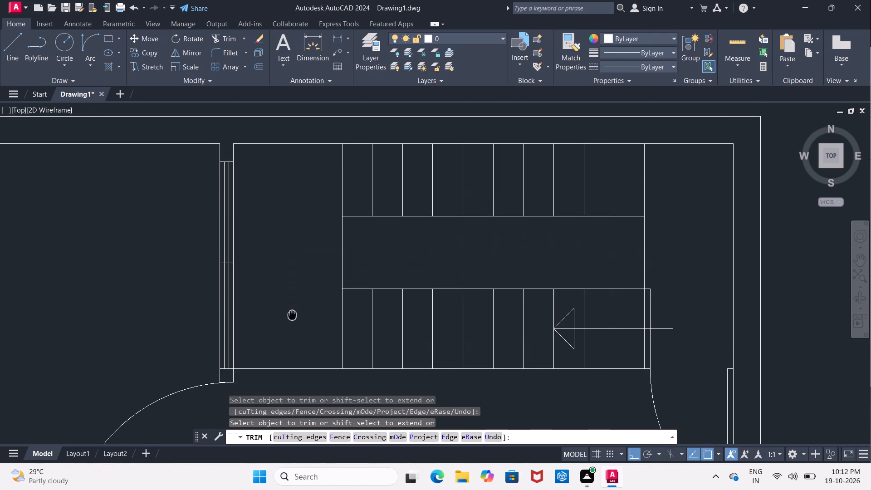
{"action": "middle_click_drag", "start_coordinate": [290, 311], "coordinate": [274, 331]}
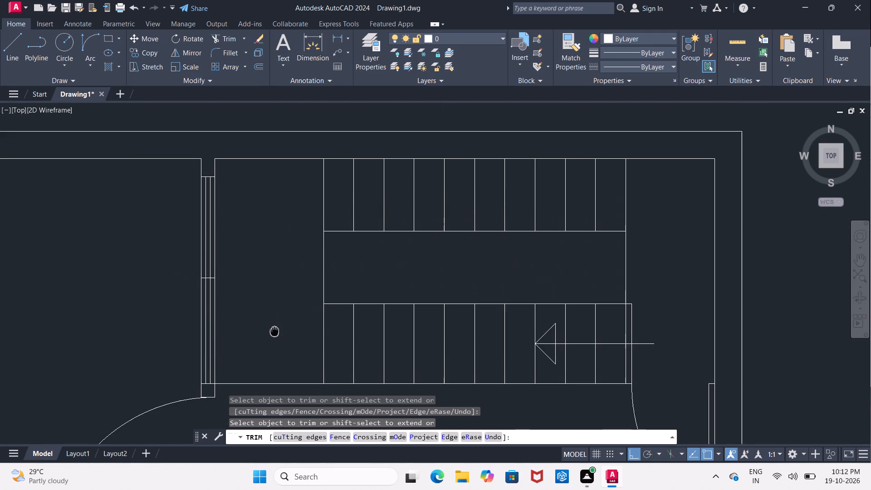
{"action": "middle_click_drag", "start_coordinate": [274, 331], "coordinate": [198, 118]}
{"action": "scroll", "coordinate": [198, 118], "scroll_direction": "down", "scroll_amount": 1}
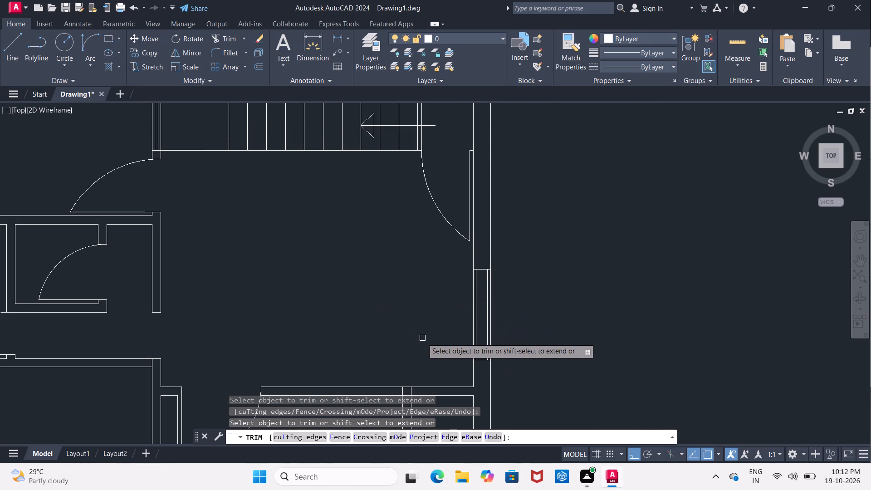
Erase the two vertical 1.5" offset lines inside the window opening of the outer wall.
{"action": "key", "text": "Escape"}
{"action": "scroll", "coordinate": [473, 339], "scroll_direction": "up", "scroll_amount": 2}
{"action": "left_click", "coordinate": [478, 330]}
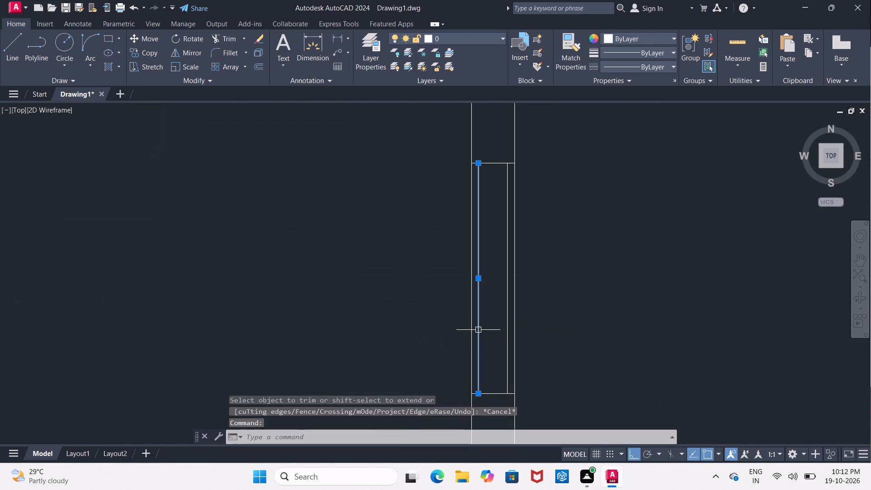
{"action": "left_click", "coordinate": [507, 325]}
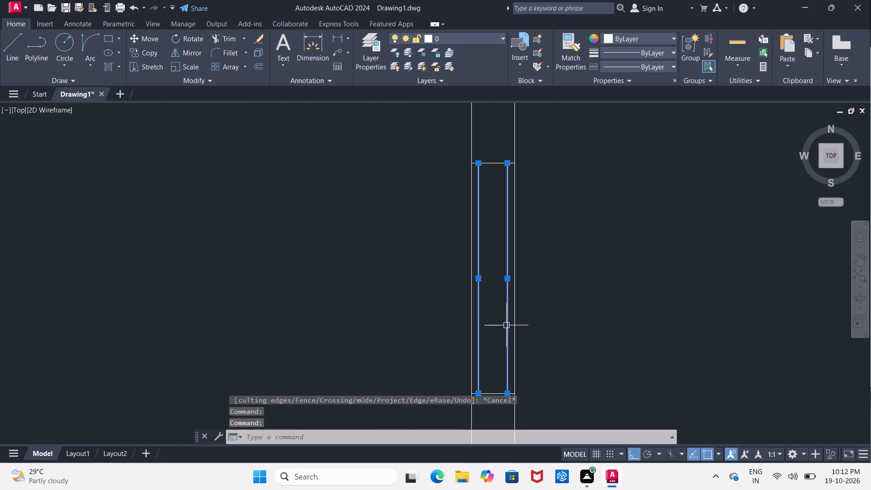
{"action": "key", "text": "Delete"}
{"action": "scroll", "coordinate": [506, 324], "scroll_direction": "down", "scroll_amount": 1}
{"action": "middle_click_drag", "start_coordinate": [504, 323], "coordinate": [431, 270]}
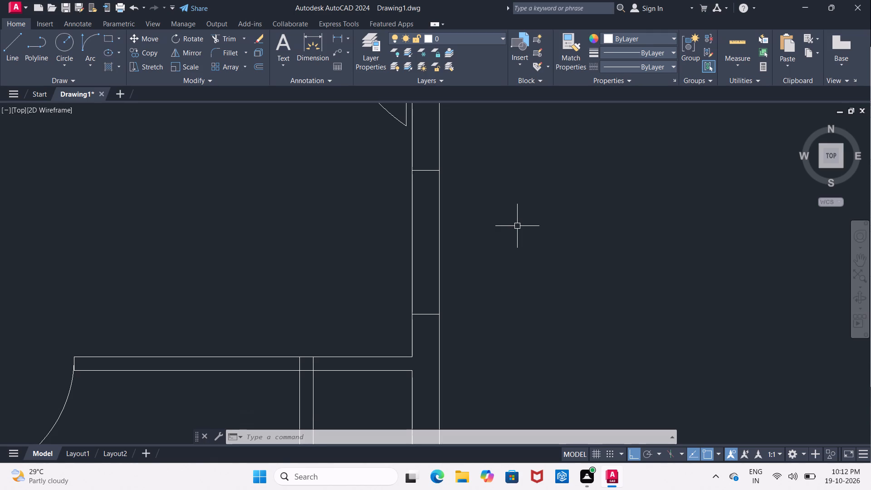
{"action": "key", "text": "Escape"}
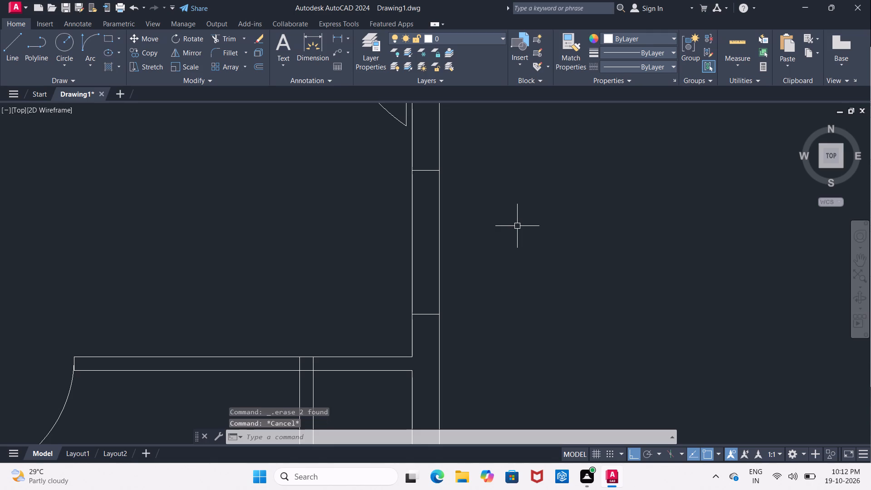
Start an offset, switch to Calculator to divide 9 by 3 for the offset distance, and close it.
{"action": "key", "text": "o"}
{"action": "key", "text": "Return"}
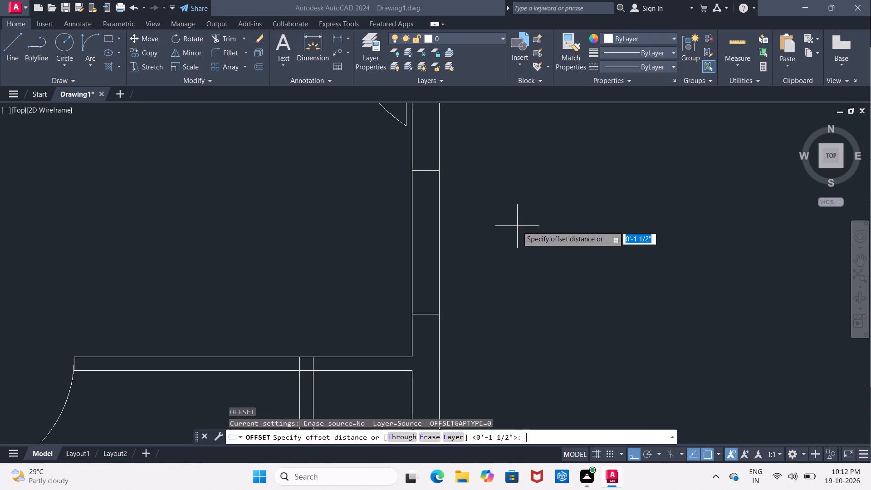
{"action": "type", "text": "9/"}
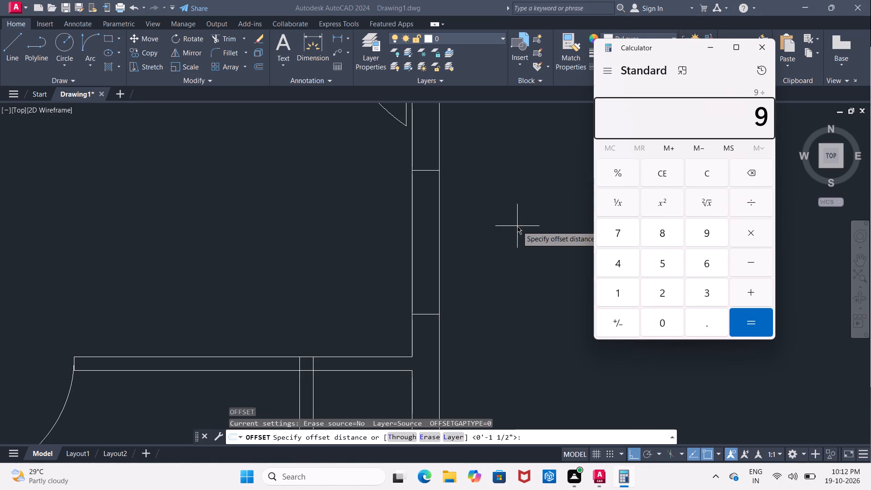
{"action": "key", "text": "3"}
{"action": "key", "text": "Return"}
{"action": "left_click", "coordinate": [763, 48]}
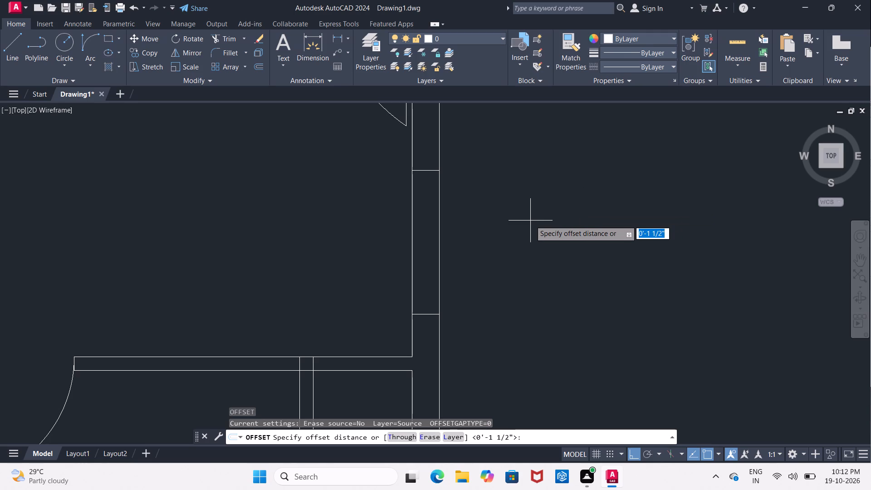
Offset the outer wall's inner and outer face lines 3" each toward the inside of the wall thickness.
{"action": "type", "text": "3\""}
{"action": "key", "text": "Return"}
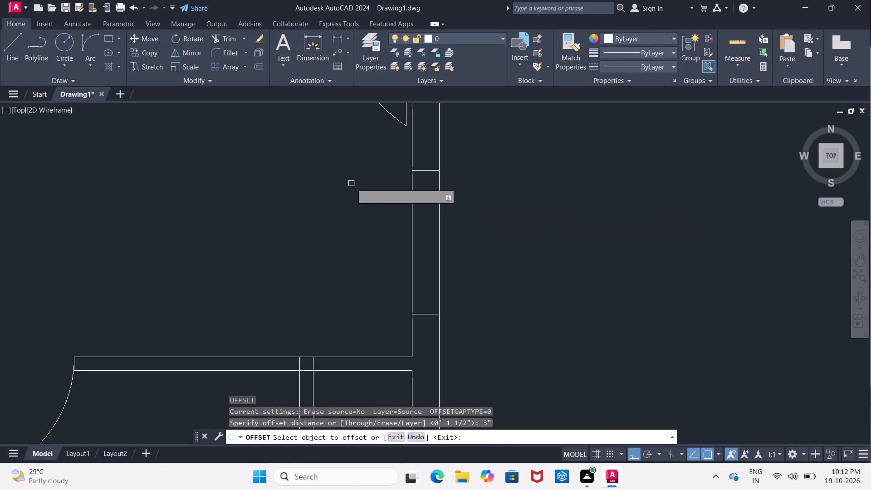
{"action": "left_click", "coordinate": [411, 258]}
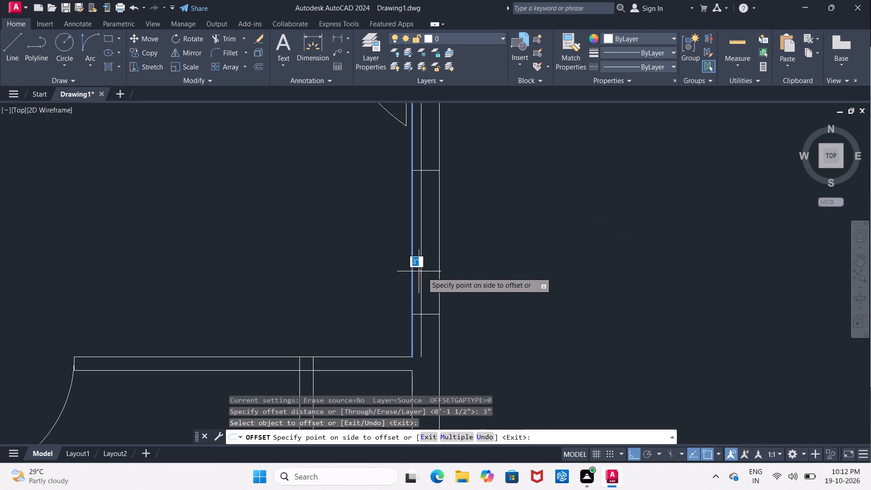
{"action": "left_click", "coordinate": [424, 278]}
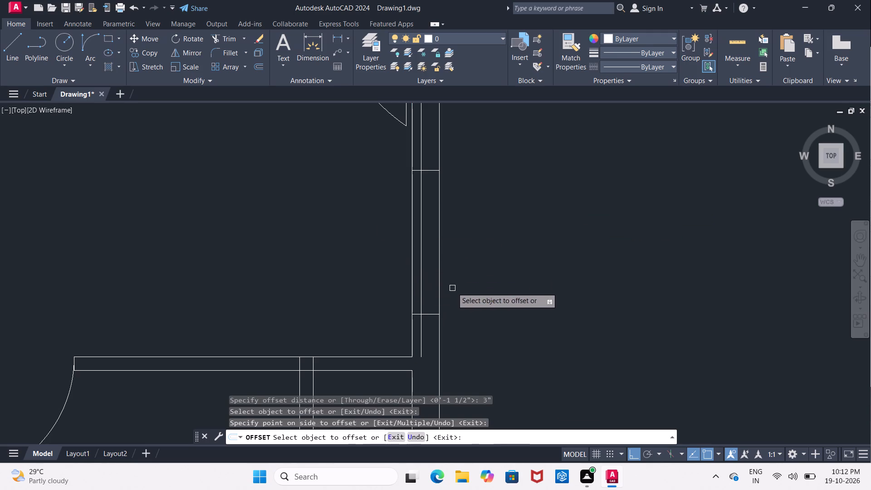
{"action": "scroll", "coordinate": [443, 275], "scroll_direction": "up", "scroll_amount": 1}
{"action": "left_click", "coordinate": [436, 272]}
{"action": "left_click", "coordinate": [409, 272]}
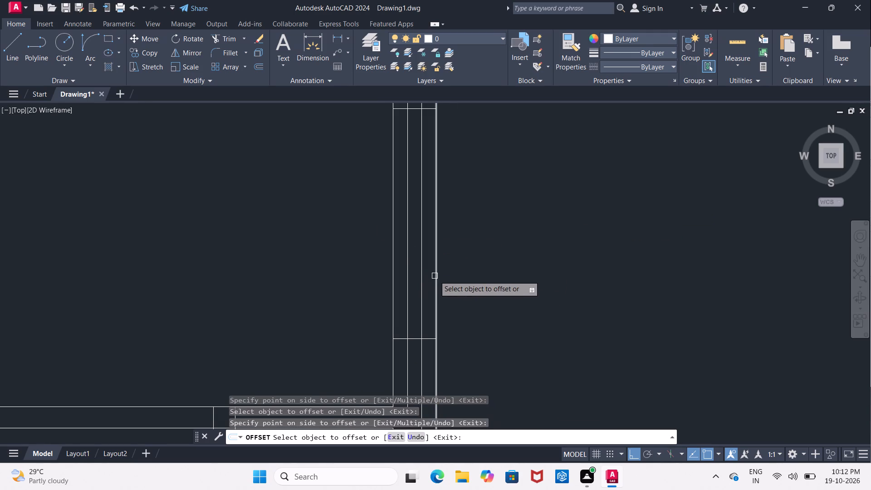
{"action": "key", "text": "Escape"}
Trim both 3" offset lines above and below the window's cross lines, keeping only the parts within the opening.
{"action": "type", "text": "tr"}
{"action": "key", "text": "space"}
{"action": "key", "text": "space"}
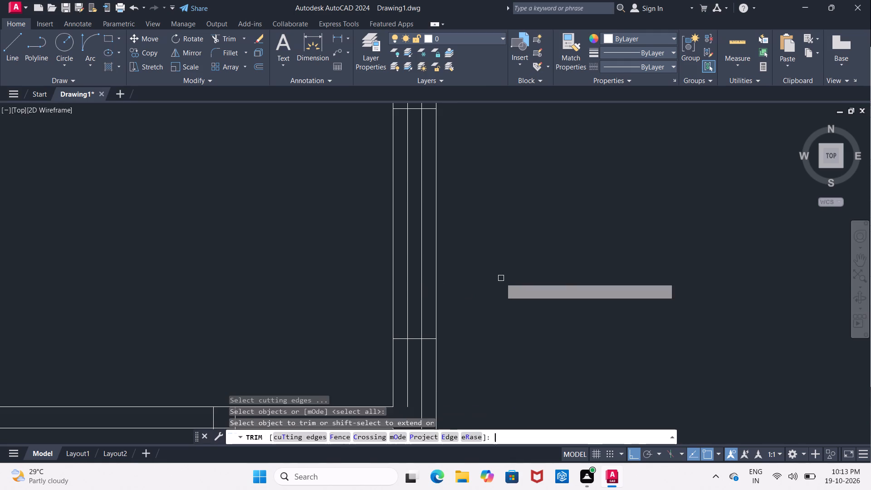
{"action": "scroll", "coordinate": [495, 280], "scroll_direction": "down", "scroll_amount": 1}
{"action": "middle_click_drag", "start_coordinate": [493, 280], "coordinate": [470, 211]}
{"action": "left_click", "coordinate": [417, 280]}
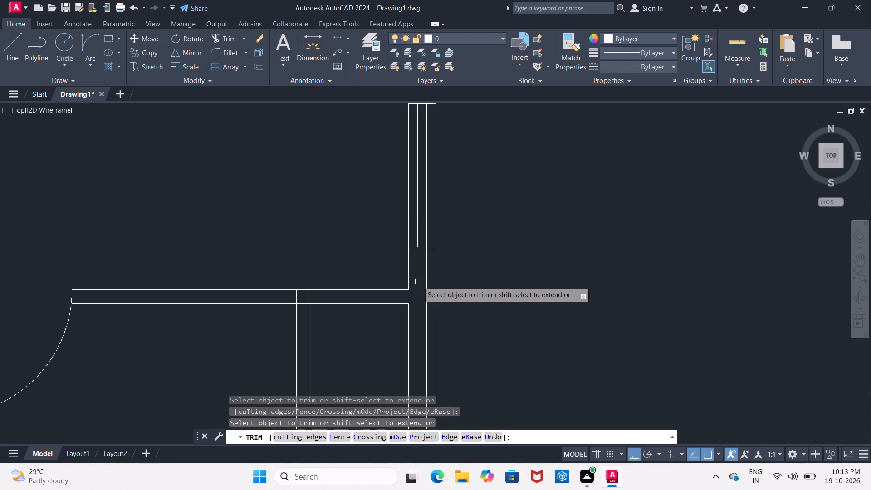
{"action": "left_click", "coordinate": [426, 269]}
{"action": "middle_click_drag", "start_coordinate": [426, 274], "coordinate": [422, 381]}
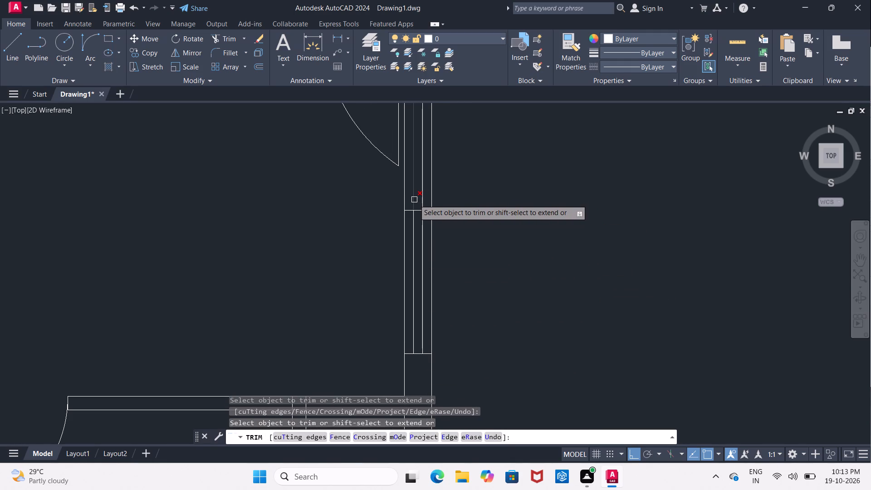
{"action": "left_click", "coordinate": [414, 200]}
{"action": "left_click", "coordinate": [421, 196]}
{"action": "scroll", "coordinate": [421, 196], "scroll_direction": "down", "scroll_amount": 2}
{"action": "middle_click_drag", "start_coordinate": [421, 196], "coordinate": [421, 184]}
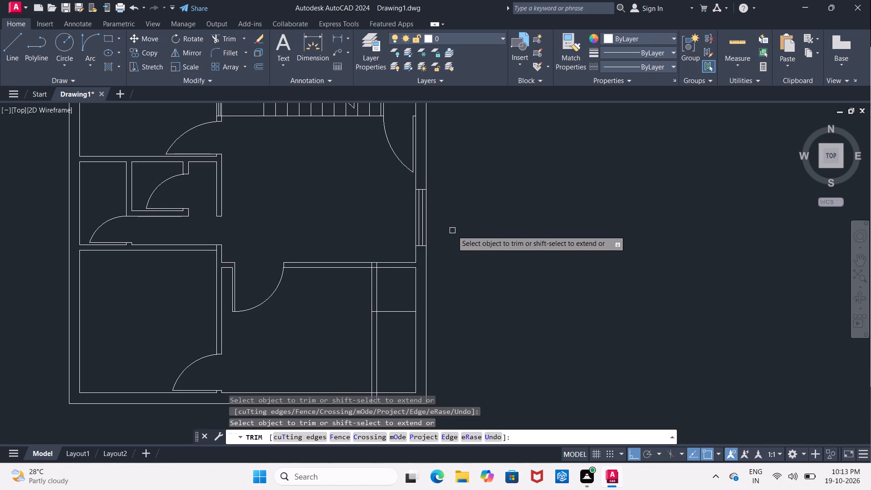
{"action": "scroll", "coordinate": [452, 230], "scroll_direction": "down", "scroll_amount": 1}
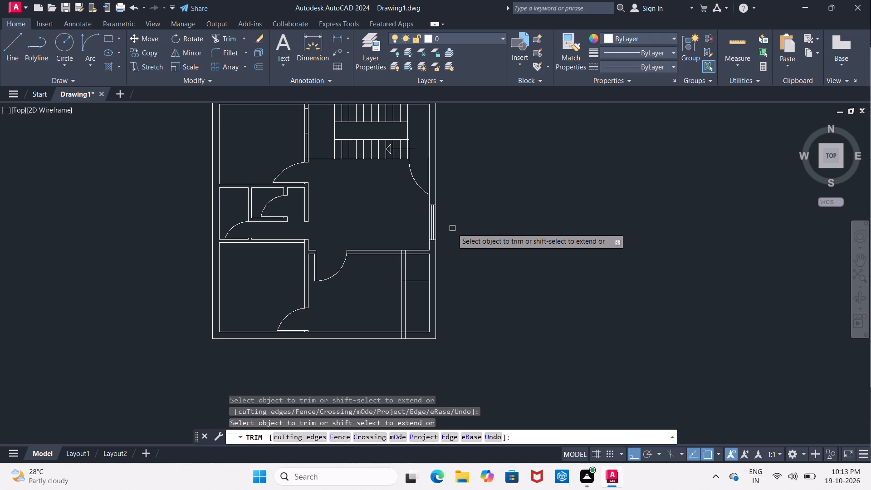
{"action": "scroll", "coordinate": [452, 228], "scroll_direction": "down", "scroll_amount": 1}
{"action": "middle_click_drag", "start_coordinate": [452, 228], "coordinate": [451, 211]}
{"action": "scroll", "coordinate": [444, 218], "scroll_direction": "up", "scroll_amount": 2}
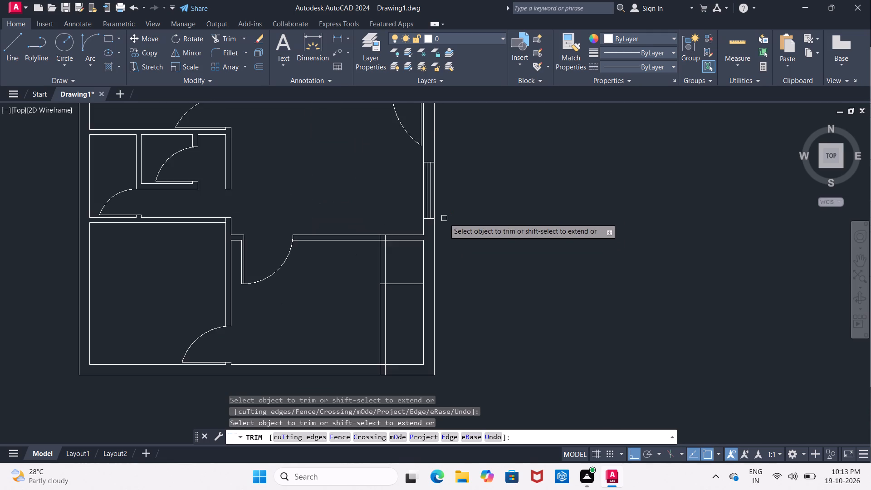
{"action": "scroll", "coordinate": [450, 215], "scroll_direction": "up", "scroll_amount": 1}
{"action": "key", "text": "Escape"}
Draw a horizontal line about 1' long across the middle of the window, starting at the inner wall face.
{"action": "scroll", "coordinate": [452, 209], "scroll_direction": "down", "scroll_amount": 1}
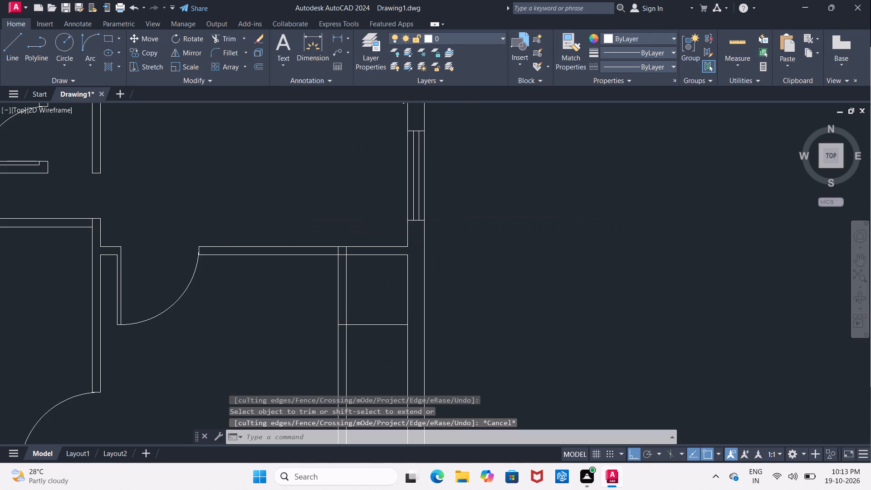
{"action": "middle_click_drag", "start_coordinate": [452, 209], "coordinate": [428, 164]}
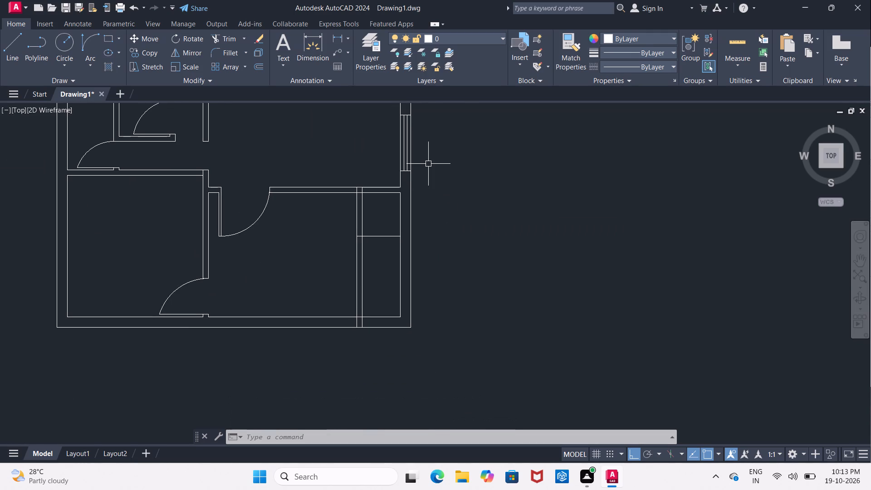
{"action": "middle_click_drag", "start_coordinate": [420, 159], "coordinate": [422, 192]}
{"action": "key", "text": "Escape"}
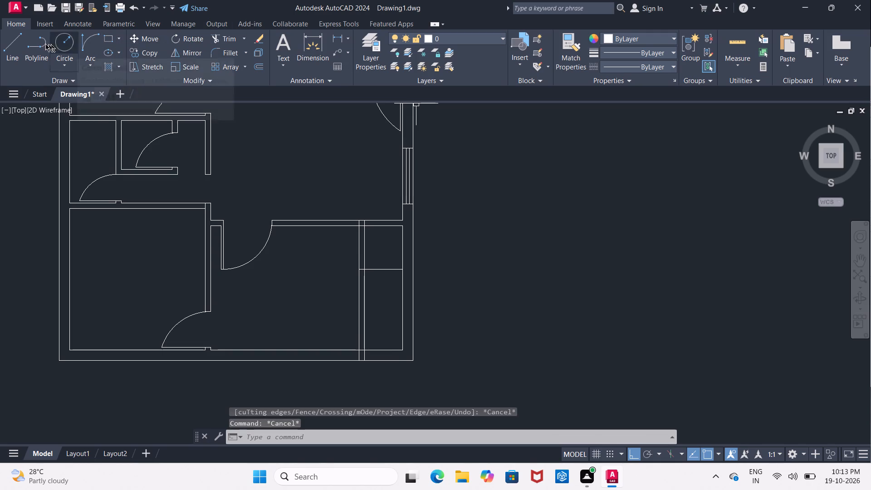
{"action": "left_click", "coordinate": [15, 44]}
{"action": "scroll", "coordinate": [434, 153], "scroll_direction": "up", "scroll_amount": 1}
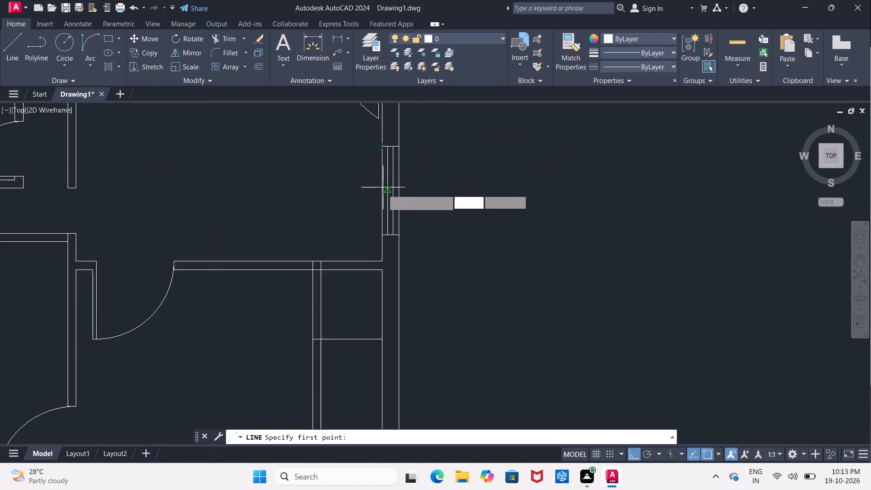
{"action": "scroll", "coordinate": [383, 191], "scroll_direction": "up", "scroll_amount": 2}
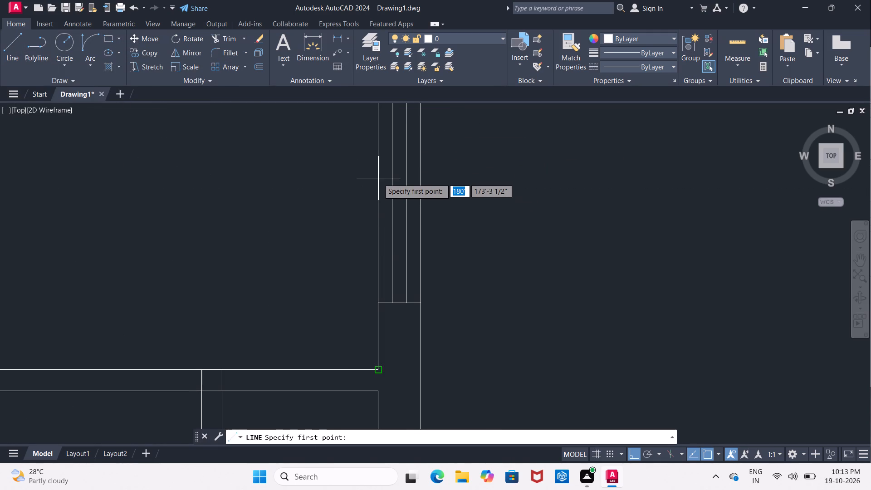
{"action": "middle_click_drag", "start_coordinate": [378, 178], "coordinate": [361, 241]}
{"action": "scroll", "coordinate": [377, 189], "scroll_direction": "down", "scroll_amount": 1}
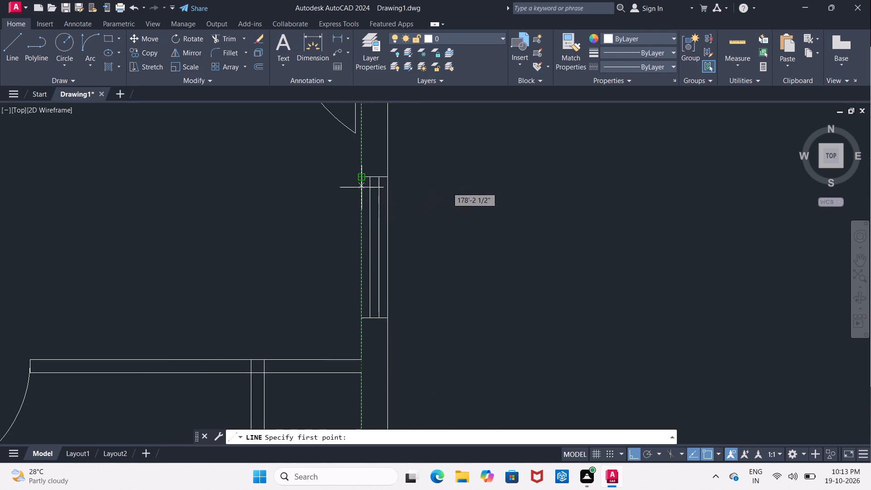
{"action": "left_click", "coordinate": [359, 248]}
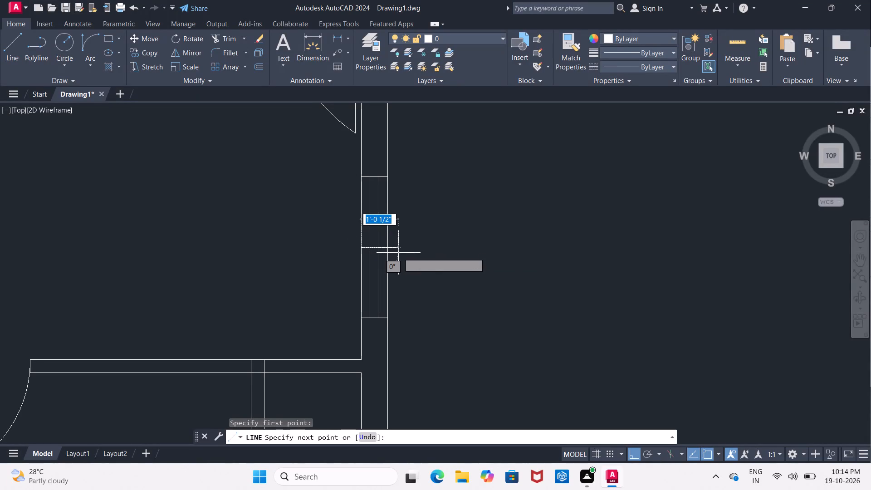
{"action": "left_click", "coordinate": [398, 253]}
{"action": "key", "text": "Escape"}
Trim the end of the window's middle line that extends beyond the outer wall face.
{"action": "type", "text": "tr"}
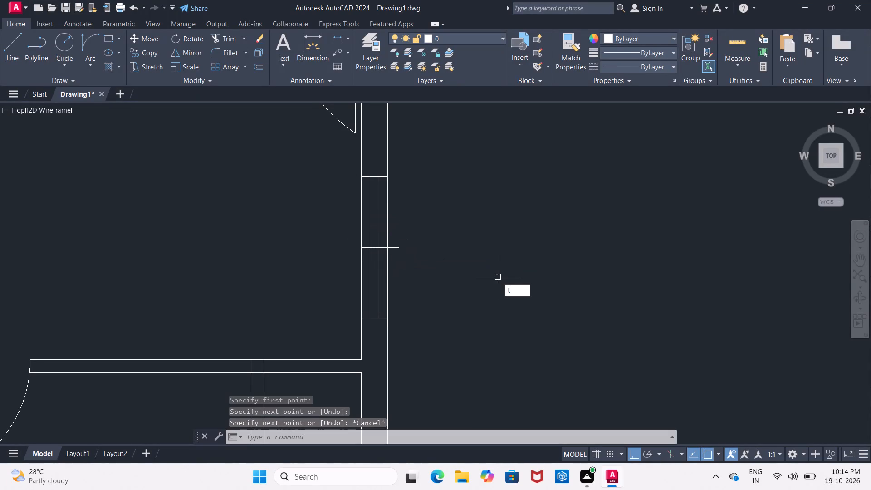
{"action": "key", "text": "space"}
{"action": "key", "text": "space"}
{"action": "left_click", "coordinate": [401, 250]}
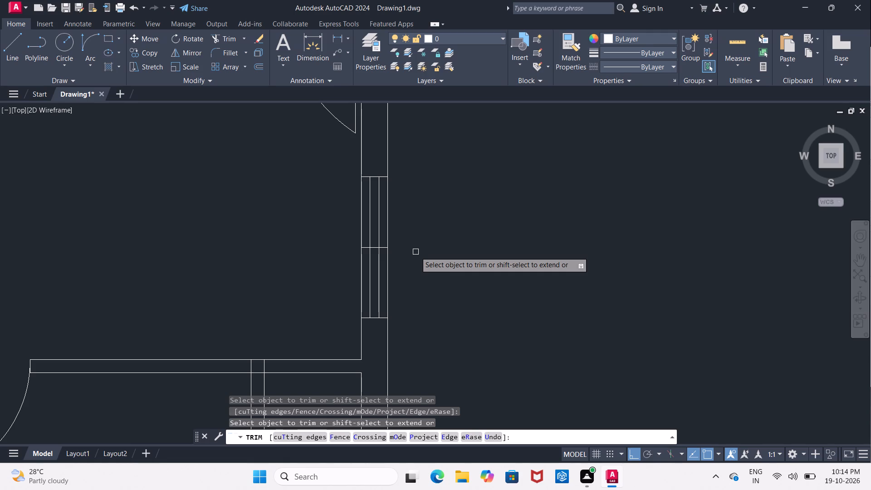
Trim the overlapping lines where the vertical partition meets the horizontal wall below the window, forming a clean T-junction.
{"action": "middle_click_drag", "start_coordinate": [434, 248], "coordinate": [436, 216]}
{"action": "scroll", "coordinate": [436, 216], "scroll_direction": "down", "scroll_amount": 2}
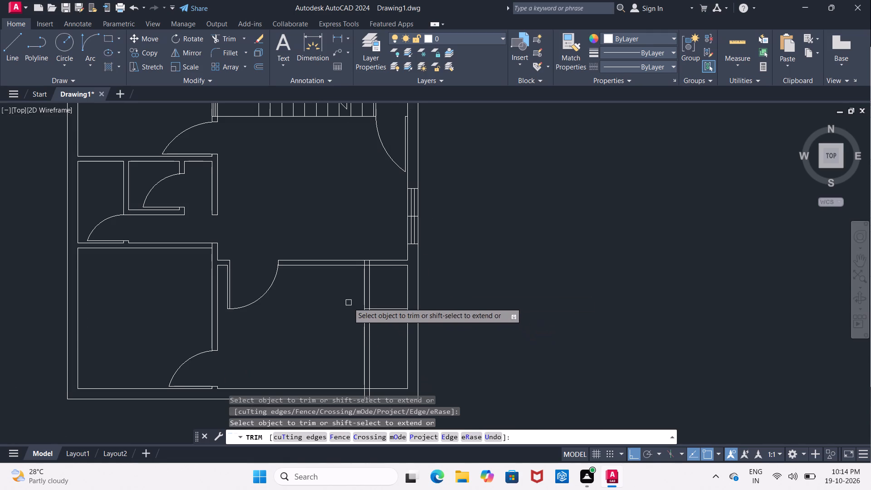
{"action": "scroll", "coordinate": [362, 268], "scroll_direction": "up", "scroll_amount": 3}
{"action": "left_click", "coordinate": [369, 265]}
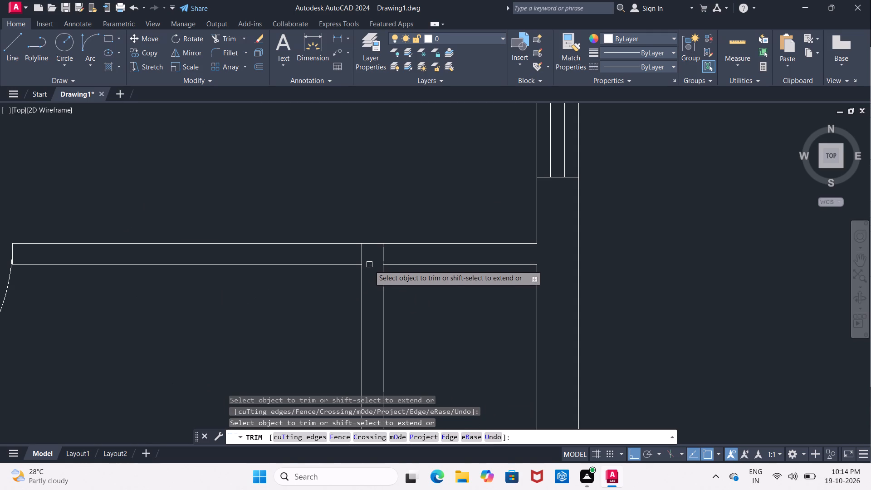
{"action": "left_click", "coordinate": [362, 258]}
{"action": "left_click", "coordinate": [385, 256]}
{"action": "scroll", "coordinate": [387, 262], "scroll_direction": "down", "scroll_amount": 3}
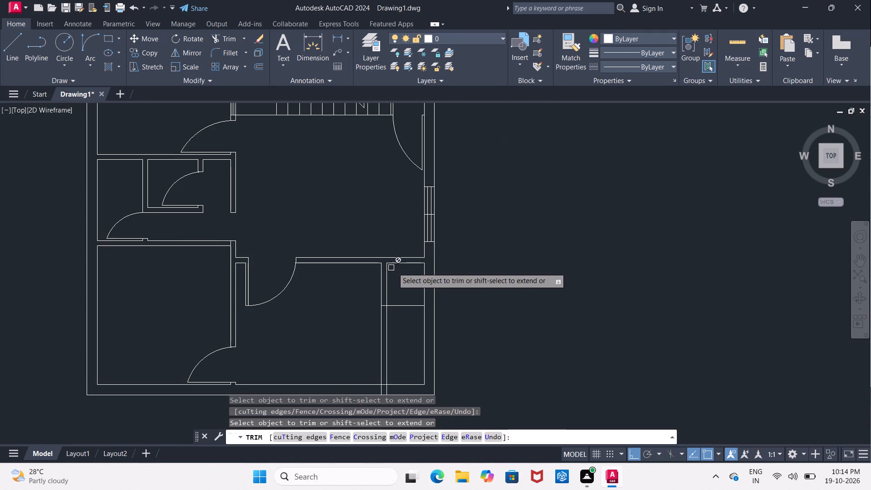
{"action": "middle_click_drag", "start_coordinate": [405, 220], "coordinate": [394, 249]}
{"action": "scroll", "coordinate": [393, 250], "scroll_direction": "up", "scroll_amount": 1}
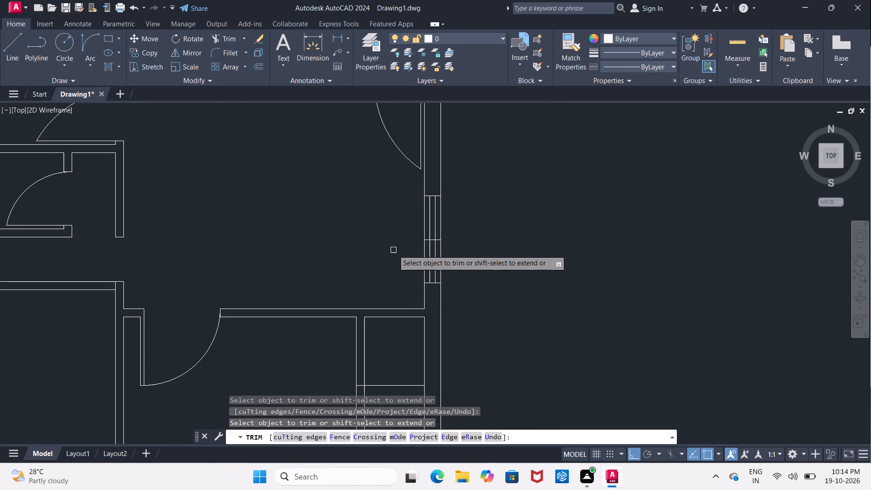
{"action": "key", "text": "Escape"}
Offset the outer wall's inner face 2' into the room and the horizontal wall's upper line 2' upward.
{"action": "key", "text": "o"}
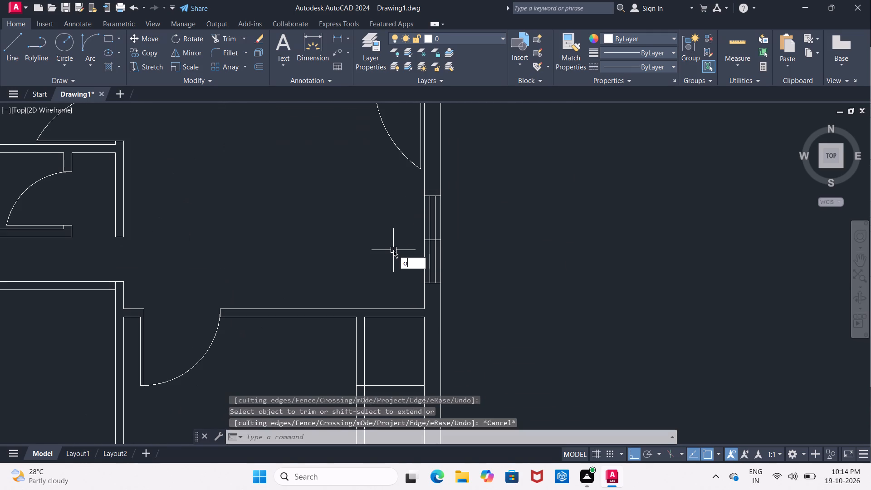
{"action": "key", "text": "Return"}
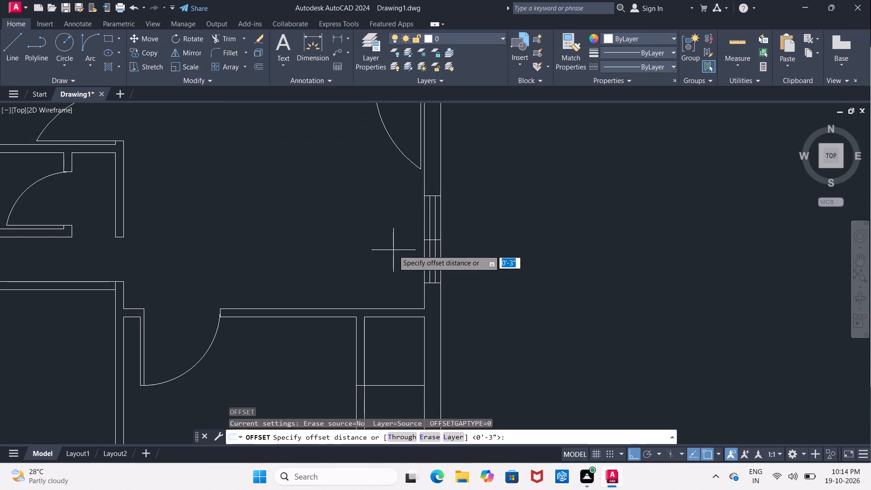
{"action": "type", "text": "2'"}
{"action": "key", "text": "Return"}
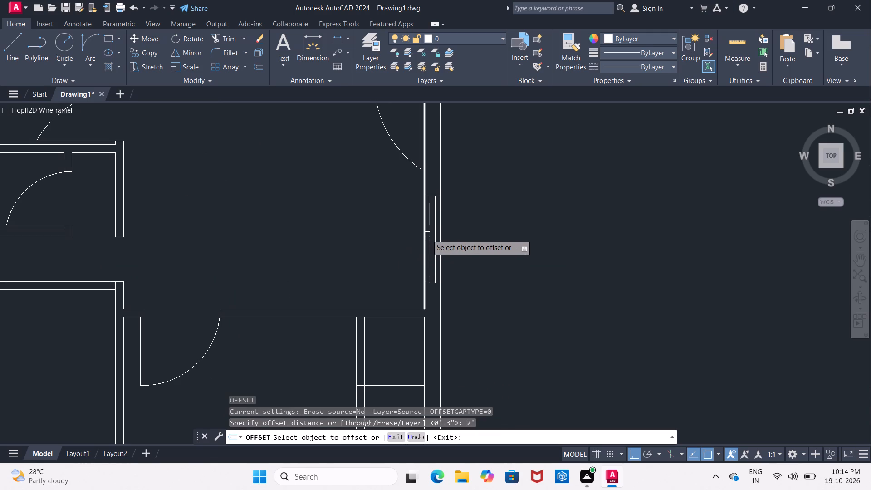
{"action": "left_click", "coordinate": [422, 231]}
{"action": "left_click", "coordinate": [371, 235]}
{"action": "left_click_drag", "start_coordinate": [326, 309], "coordinate": [326, 305]}
{"action": "left_click", "coordinate": [318, 254]}
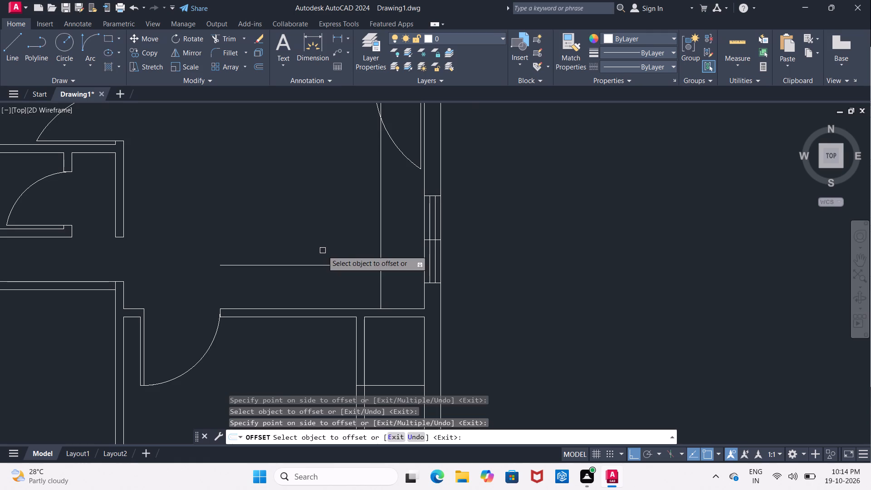
Offset the vertical interior line 5' away from the window wall and the horizontal interior line 3' upward.
{"action": "key", "text": "Escape"}
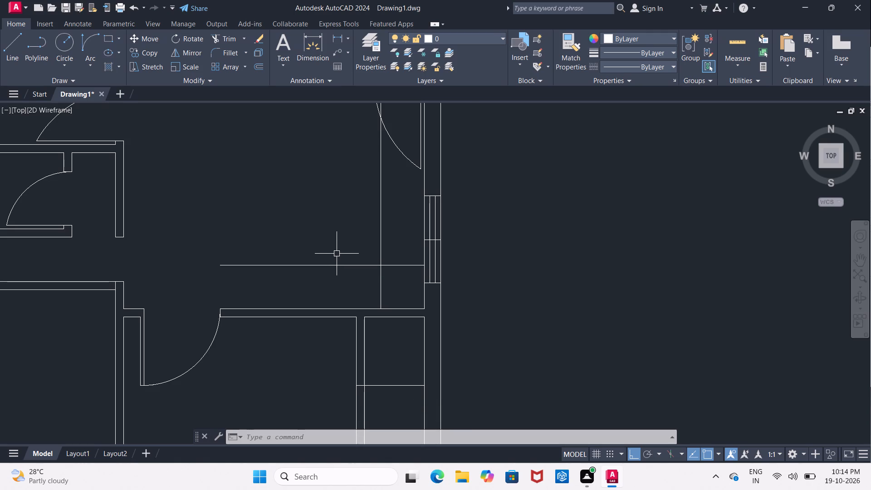
{"action": "key", "text": "Escape"}
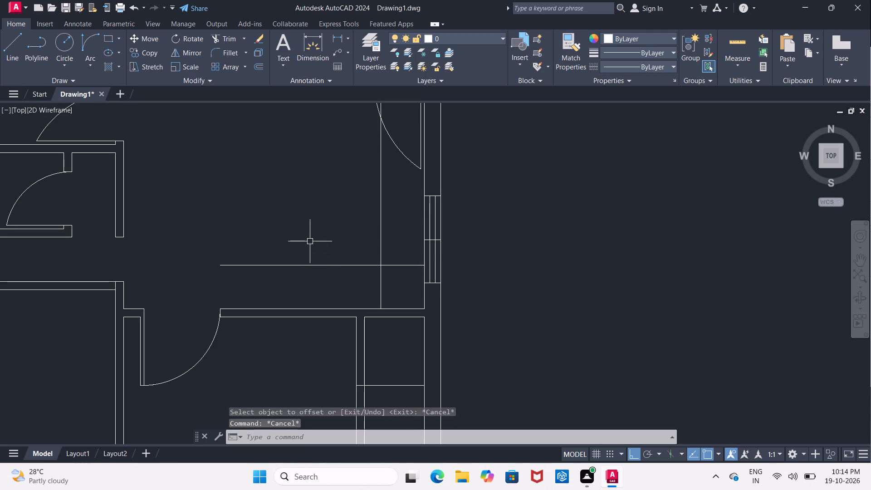
{"action": "key", "text": "o"}
{"action": "key", "text": "Return"}
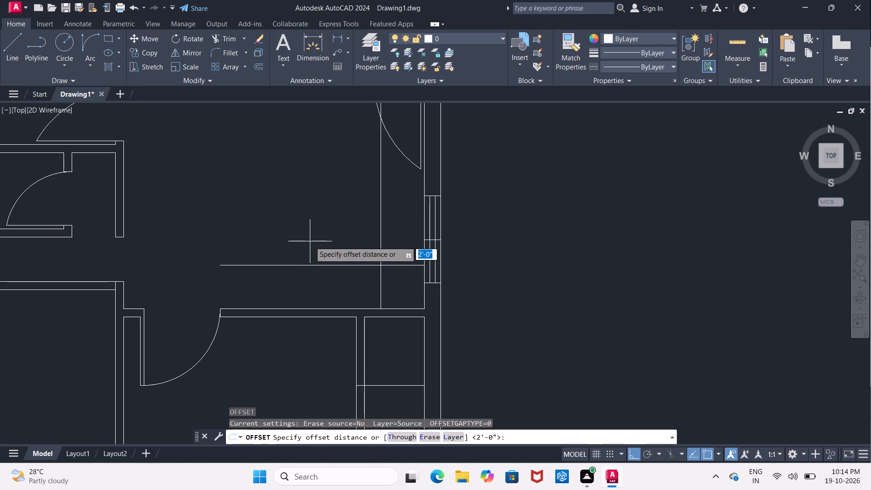
{"action": "type", "text": "3'"}
{"action": "key", "text": "Return"}
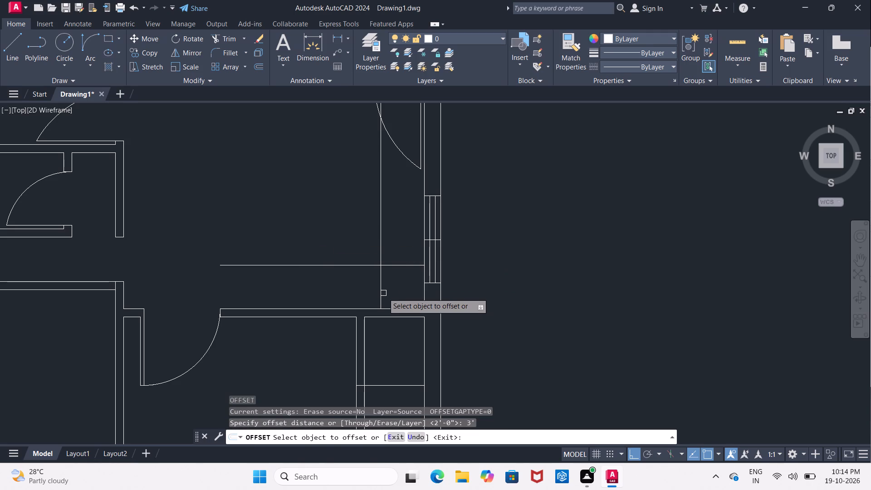
{"action": "left_click", "coordinate": [382, 293]}
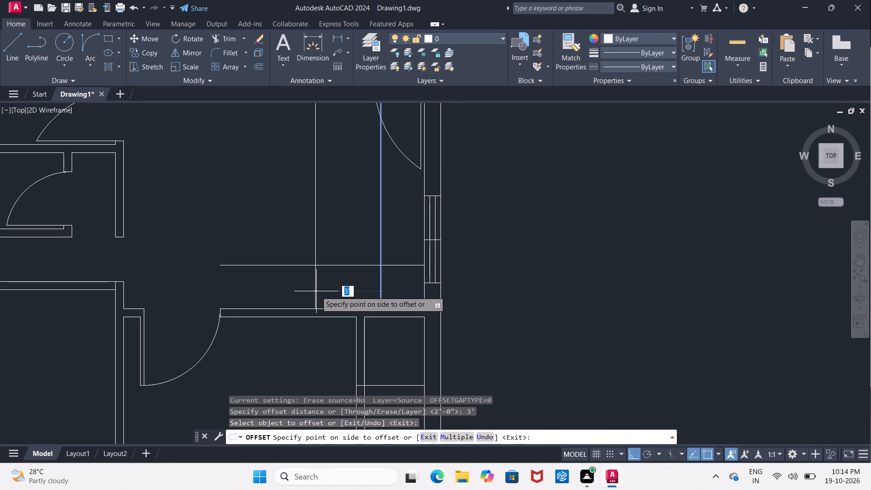
{"action": "type", "text": "5'"}
{"action": "key", "text": "Return"}
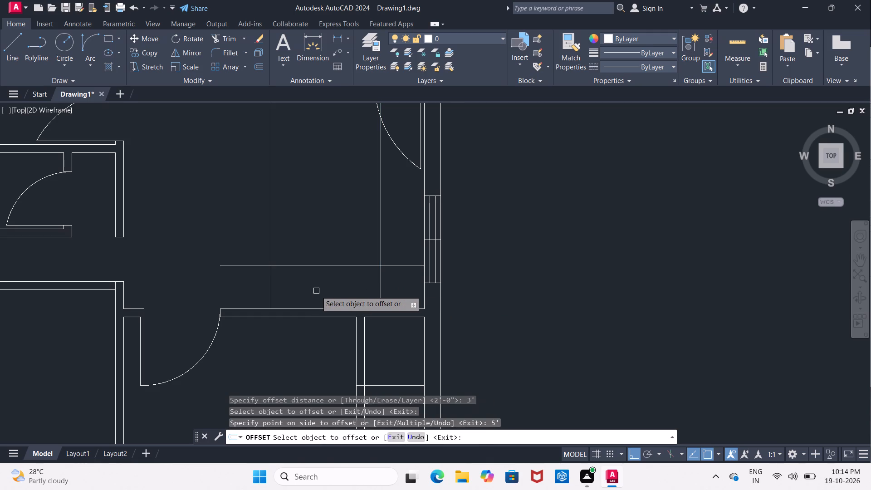
{"action": "left_click", "coordinate": [399, 266]}
{"action": "left_click", "coordinate": [403, 219]}
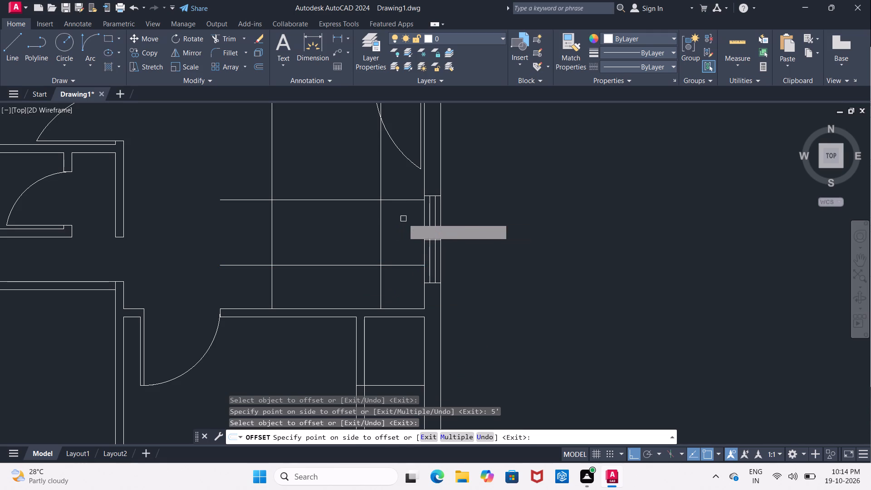
Trim the crossing offset lines to leave an L-shaped outline along the window wall and the horizontal wall, keeping the inner overlap.
{"action": "key", "text": "Escape"}
{"action": "type", "text": "tr"}
{"action": "key", "text": "space"}
{"action": "key", "text": "space"}
{"action": "left_click", "coordinate": [243, 174]}
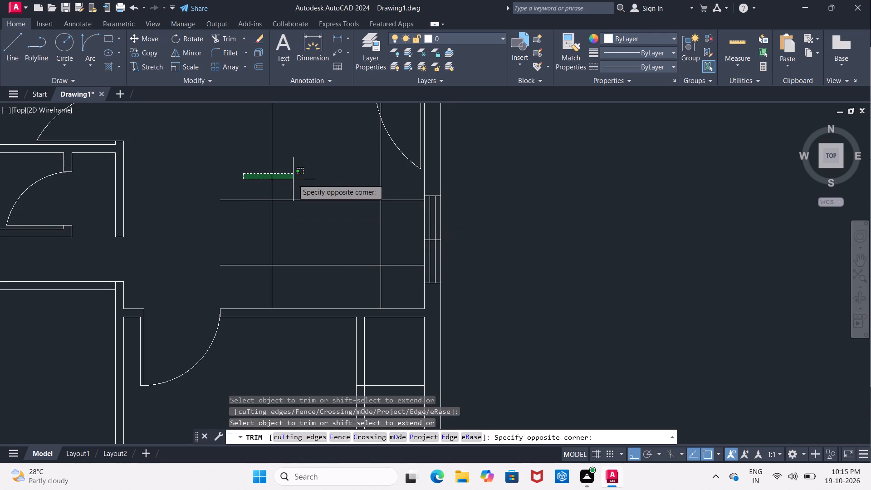
{"action": "left_click", "coordinate": [387, 176]}
{"action": "left_click_drag", "start_coordinate": [347, 171], "coordinate": [351, 188]}
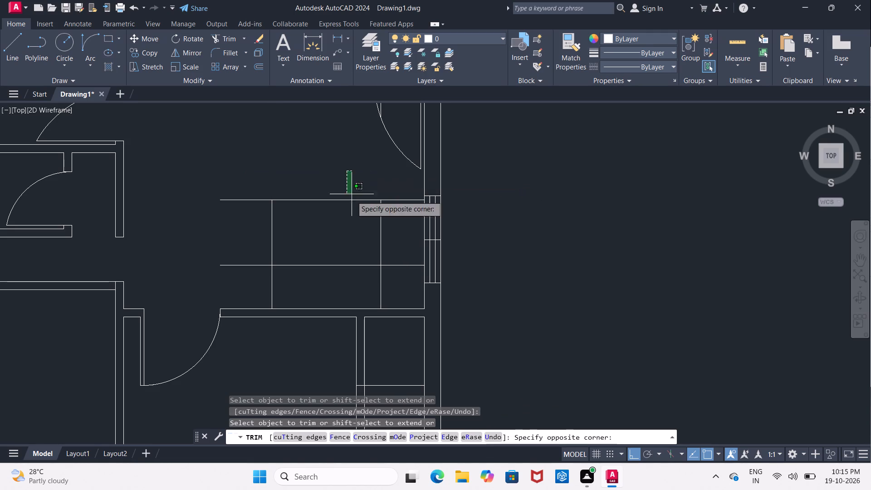
{"action": "left_click", "coordinate": [351, 217]}
{"action": "left_click_drag", "start_coordinate": [250, 176], "coordinate": [253, 195]}
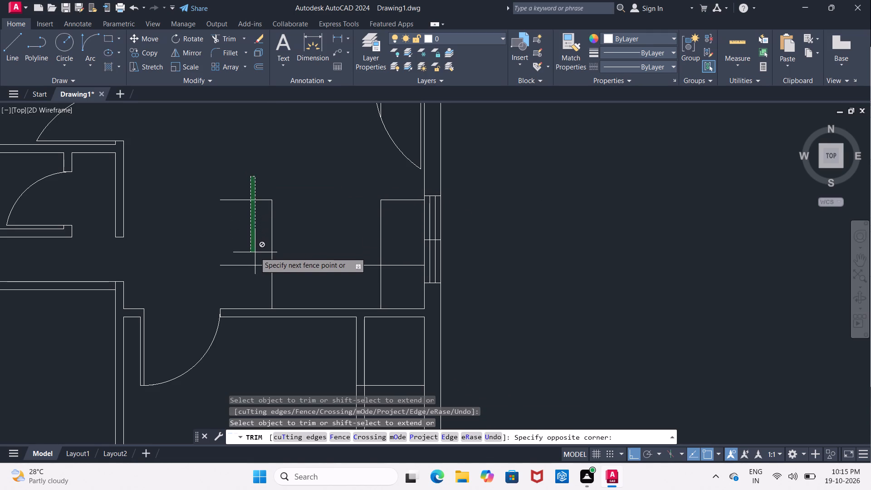
{"action": "left_click", "coordinate": [285, 233]}
{"action": "left_click", "coordinate": [258, 217]}
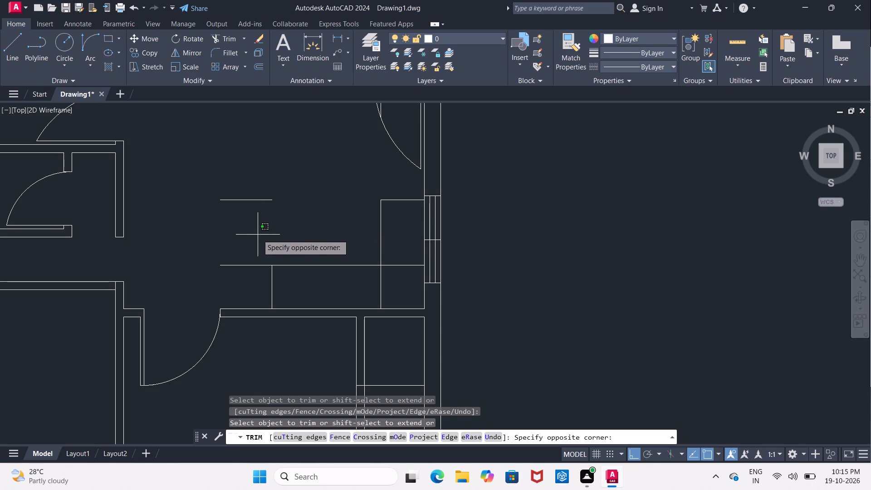
{"action": "left_click", "coordinate": [257, 274]}
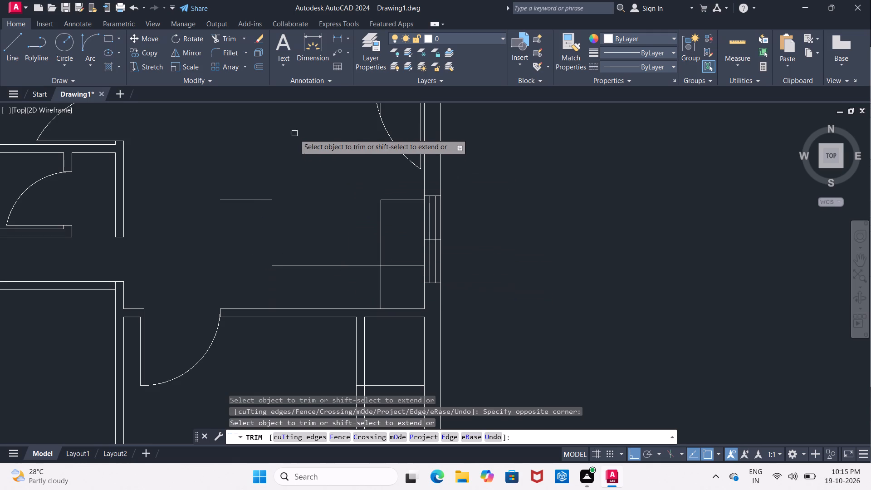
{"action": "key", "text": "Escape"}
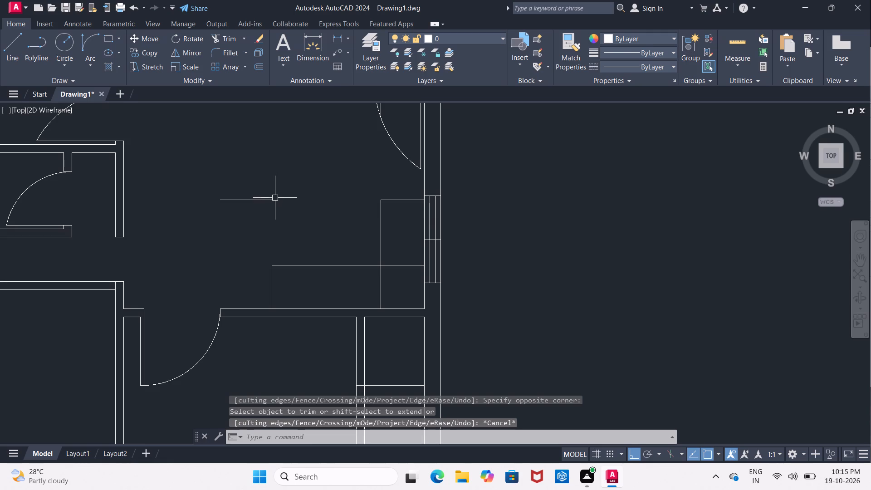
Erase the leftover short horizontal segment floating in the room above the L-shaped outline.
{"action": "left_click", "coordinate": [275, 198]}
{"action": "left_click", "coordinate": [267, 200]}
{"action": "left_click", "coordinate": [264, 201]}
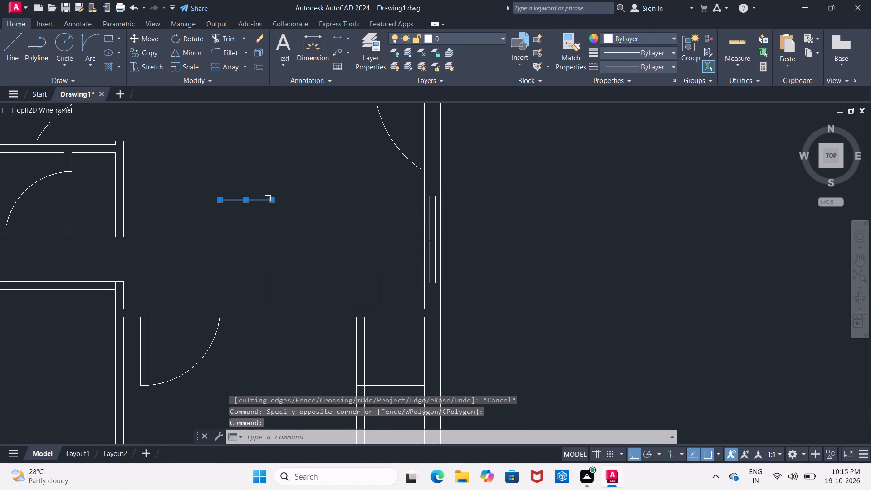
{"action": "key", "text": "Delete"}
Measure the width between the vertical interior line and the inner face of the window wall.
{"action": "middle_click_drag", "start_coordinate": [308, 217], "coordinate": [238, 100]}
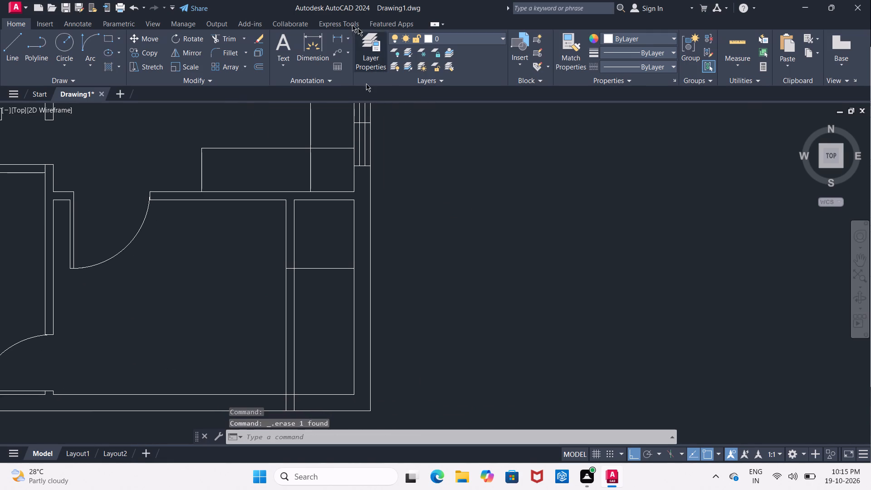
{"action": "scroll", "coordinate": [383, 173], "scroll_direction": "down", "scroll_amount": 1}
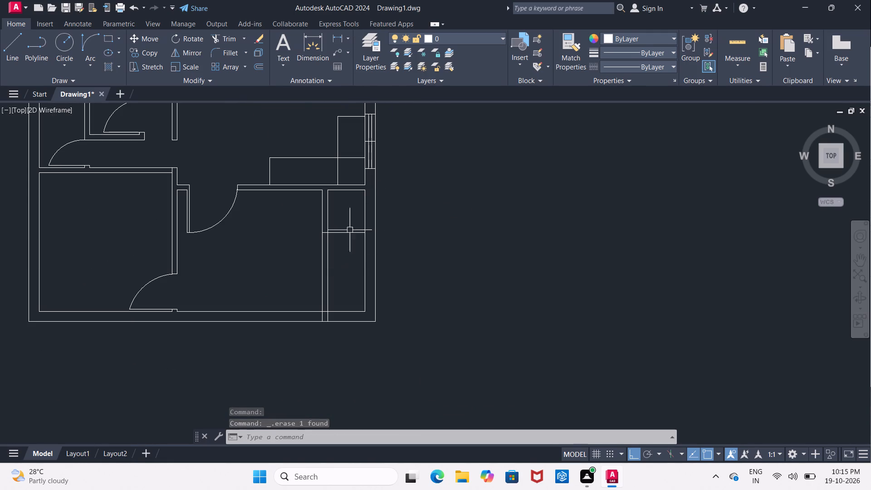
{"action": "scroll", "coordinate": [343, 150], "scroll_direction": "up", "scroll_amount": 2}
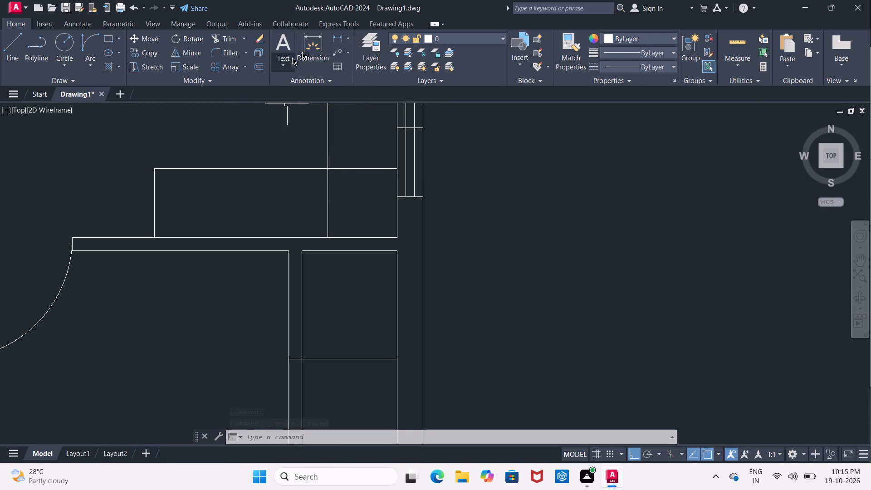
{"action": "left_click_drag", "start_coordinate": [334, 34], "coordinate": [340, 37]}
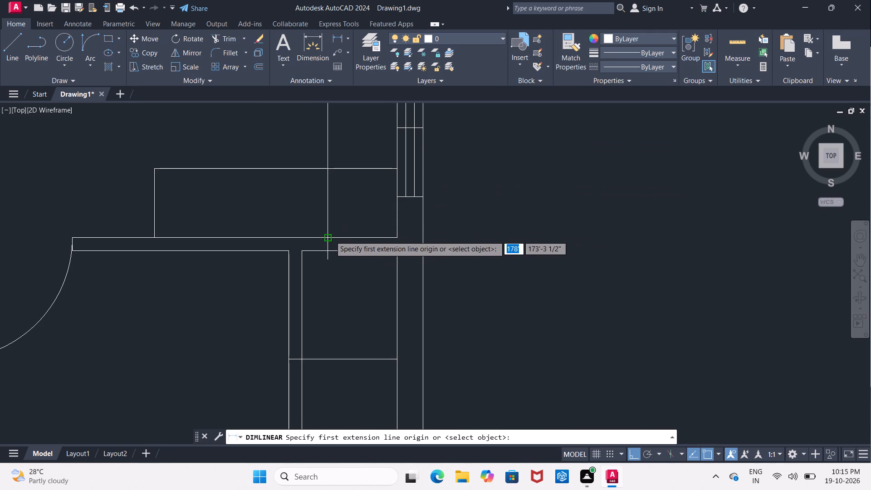
{"action": "left_click", "coordinate": [329, 236]}
{"action": "left_click", "coordinate": [395, 237]}
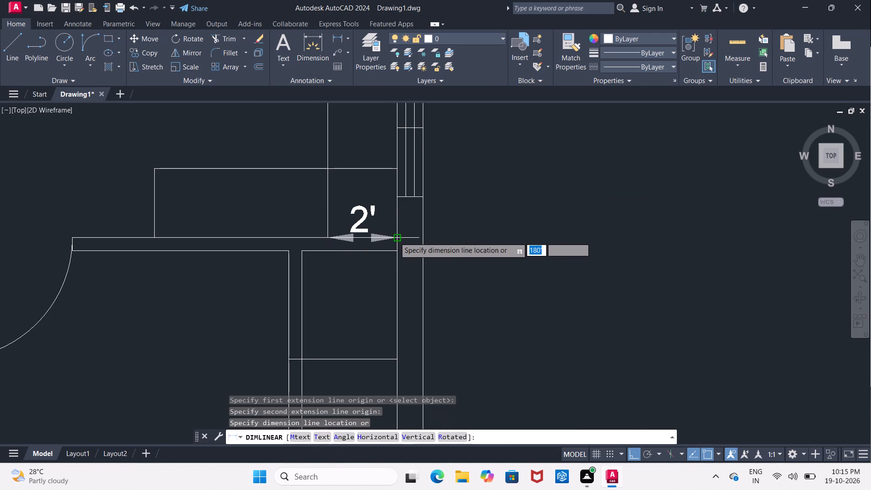
{"action": "key", "text": "Escape"}
Offset the vertical line nearest the window wall three times in succession at 2' spacing, moving away from that wall.
{"action": "key", "text": "o"}
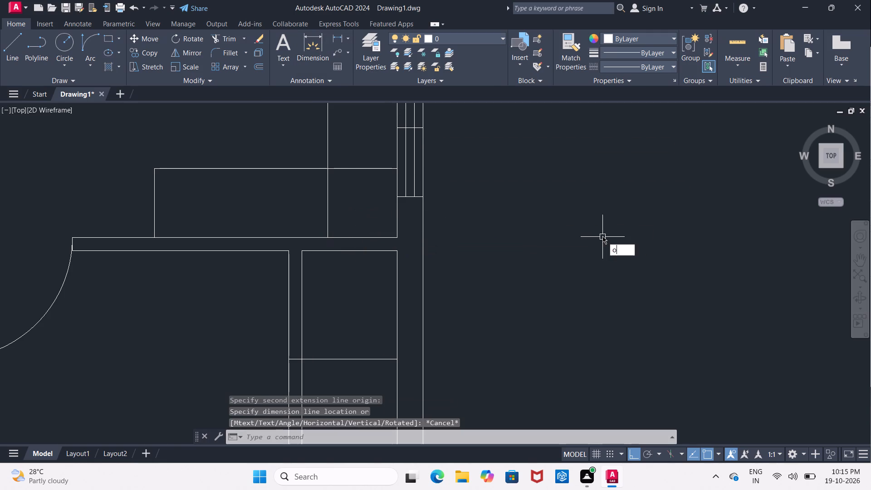
{"action": "key", "text": "Return"}
{"action": "type", "text": "2'"}
{"action": "key", "text": "Return"}
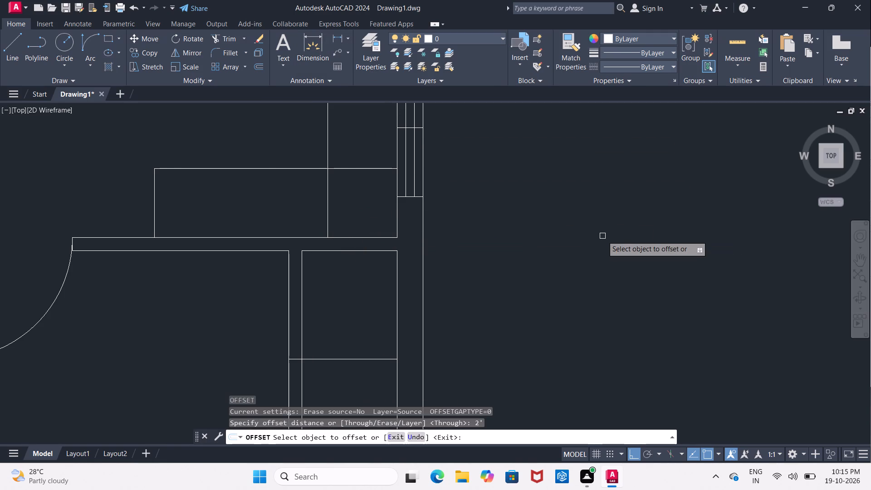
{"action": "left_click", "coordinate": [328, 206]}
{"action": "left_click", "coordinate": [270, 209]}
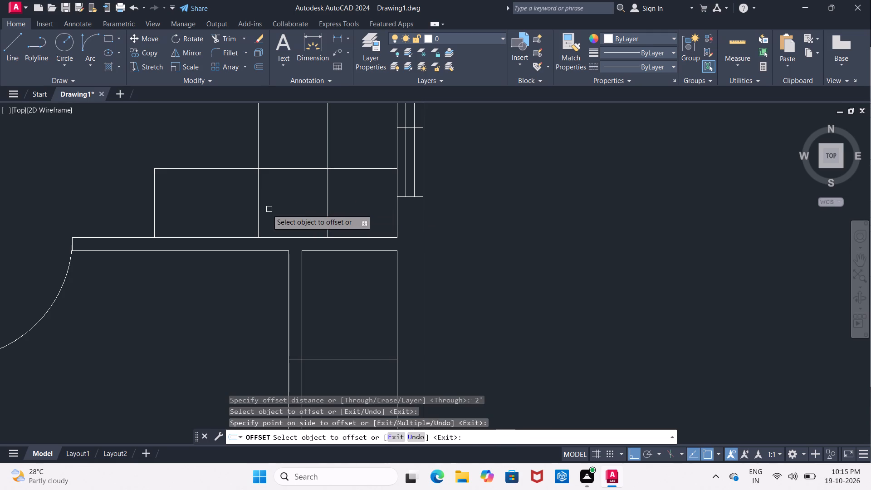
{"action": "left_click", "coordinate": [258, 209]}
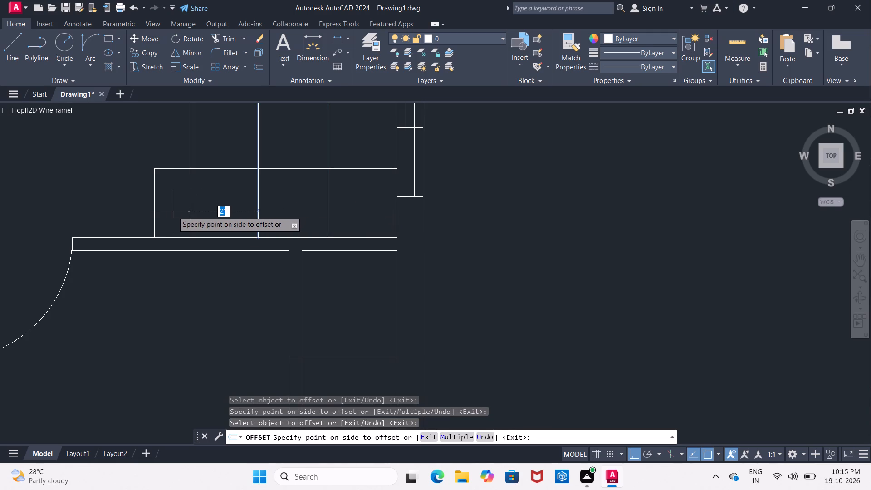
{"action": "left_click", "coordinate": [173, 211]}
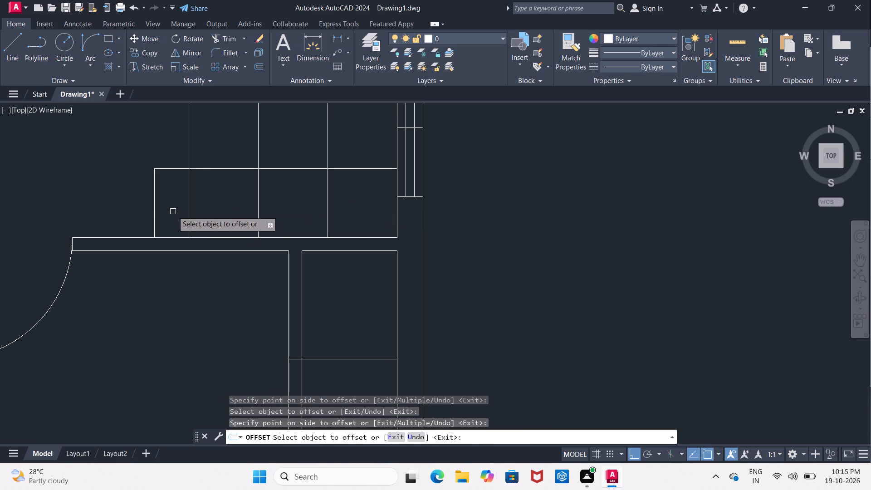
{"action": "left_click", "coordinate": [190, 215]}
{"action": "left_click", "coordinate": [152, 215]}
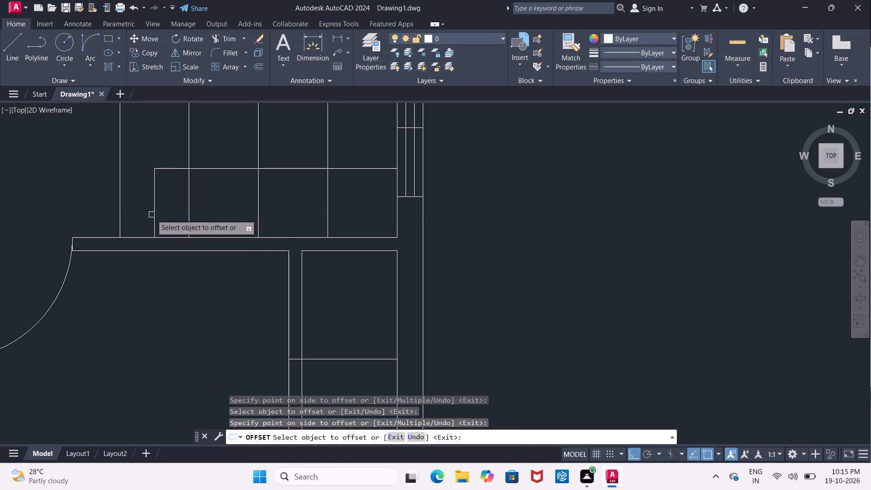
{"action": "key", "text": "Escape"}
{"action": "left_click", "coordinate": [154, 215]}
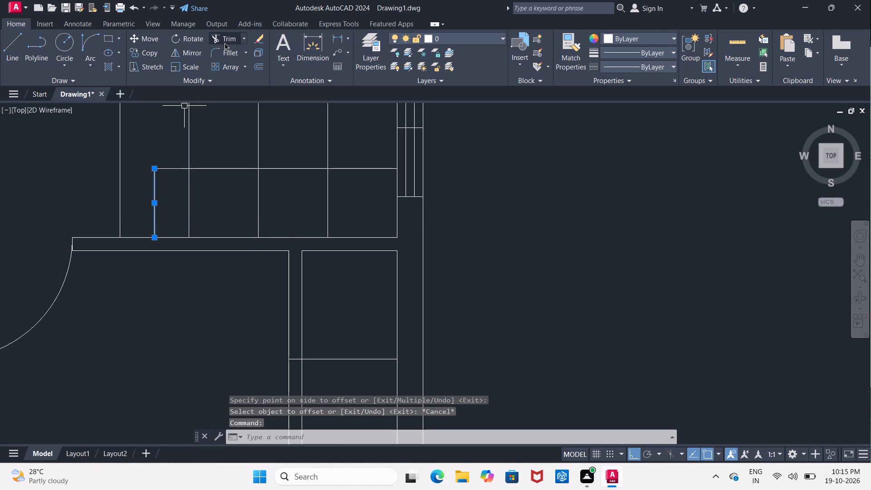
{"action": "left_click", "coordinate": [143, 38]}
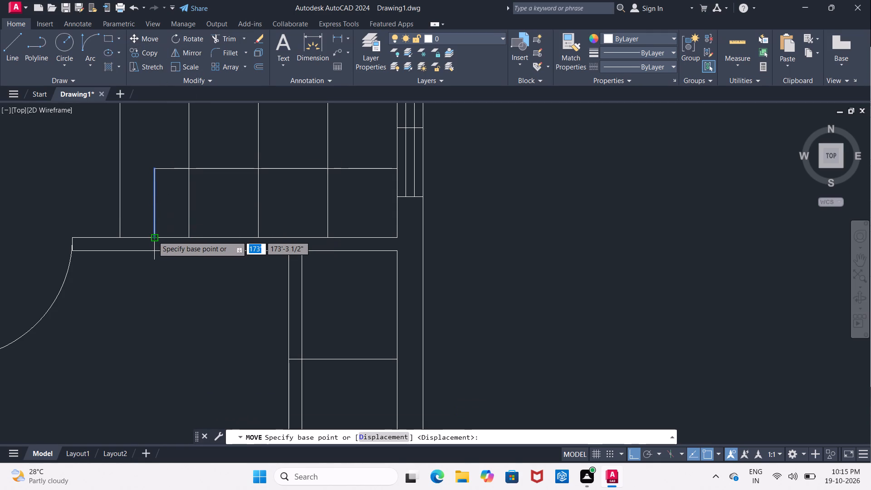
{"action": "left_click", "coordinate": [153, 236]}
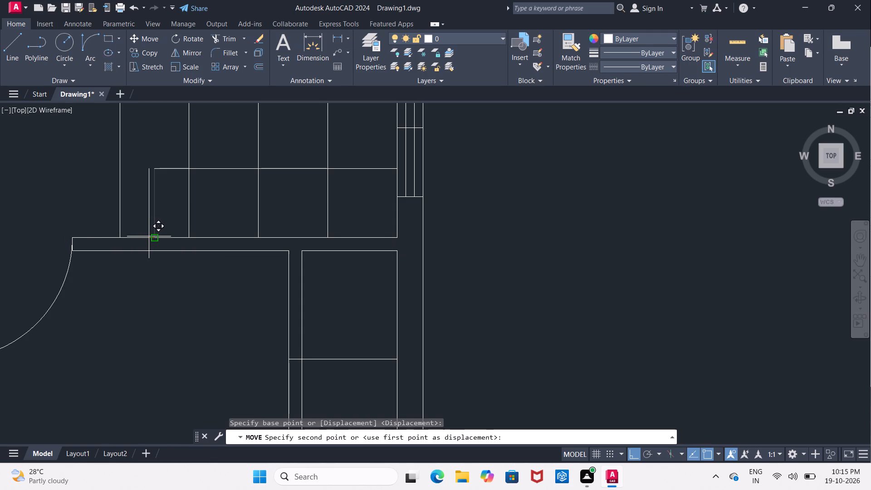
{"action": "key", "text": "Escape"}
Measure the gap between the farthest offset vertical line and the short vertical end line of the horizontal strip.
{"action": "left_click", "coordinate": [333, 36]}
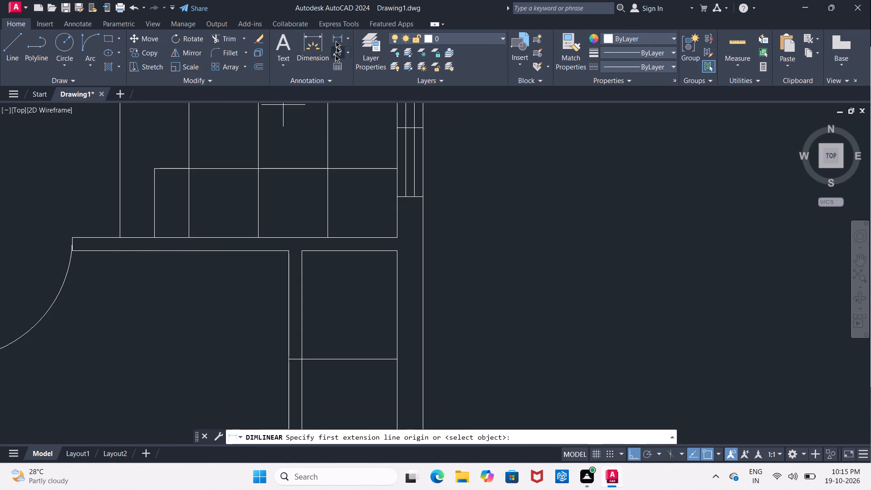
{"action": "left_click", "coordinate": [117, 240]}
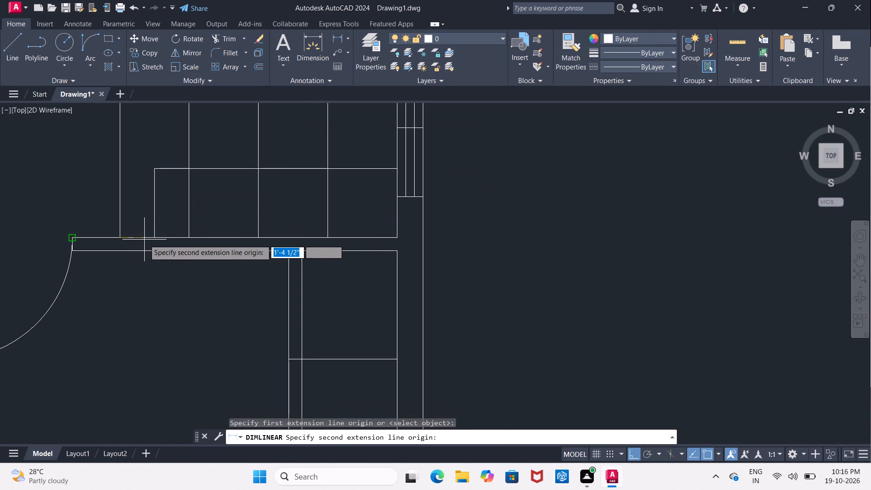
{"action": "left_click", "coordinate": [153, 238]}
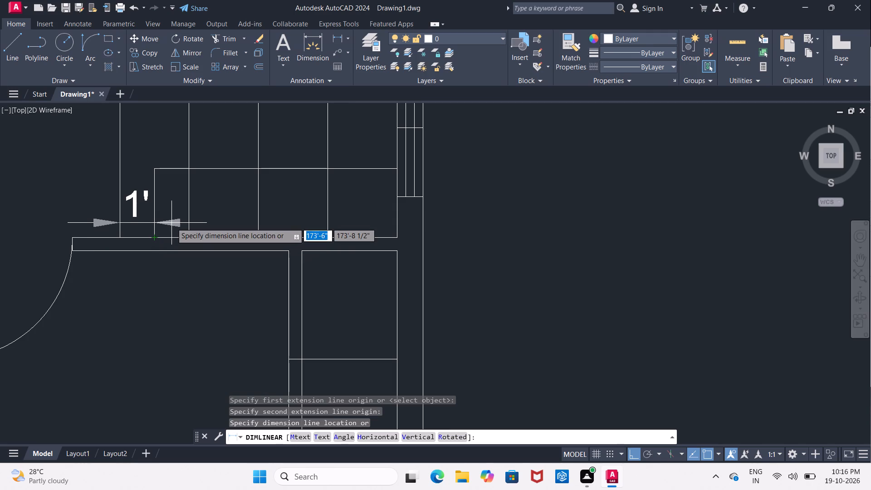
{"action": "key", "text": "Escape"}
Offset the vertical line farthest from the window wall another 1' toward the door.
{"action": "key", "text": "o"}
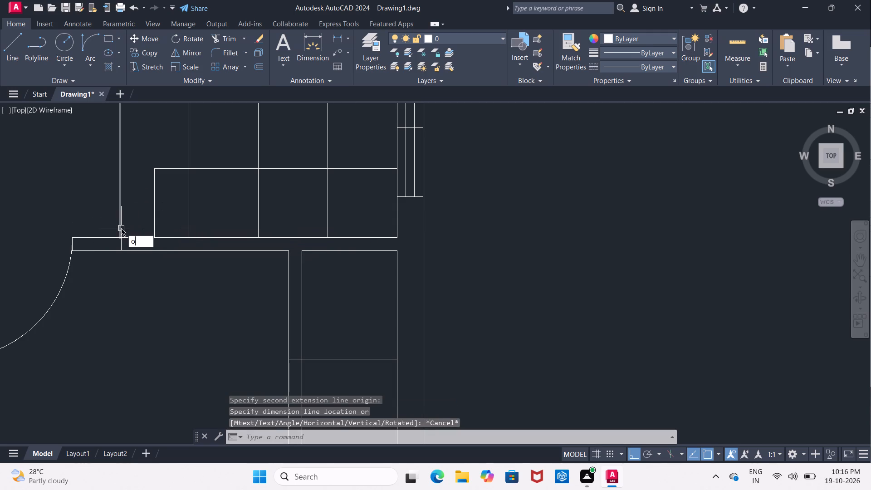
{"action": "key", "text": "Return"}
{"action": "type", "text": "1'"}
{"action": "key", "text": "Return"}
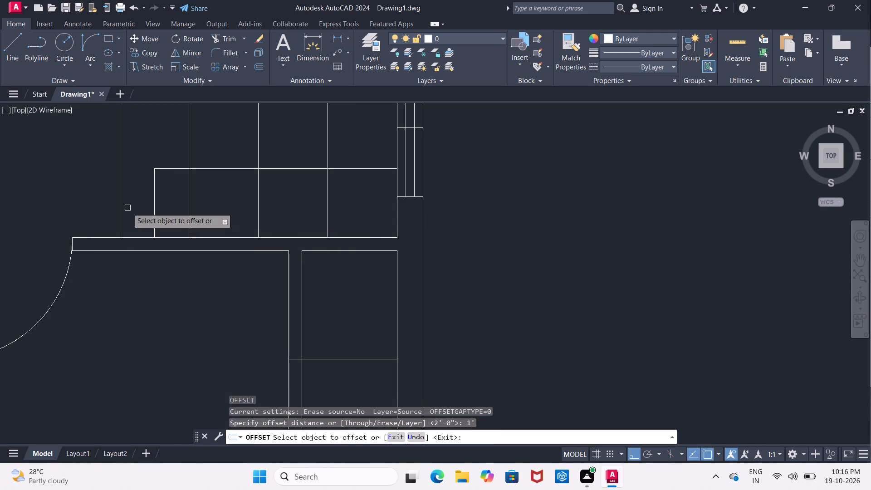
{"action": "left_click", "coordinate": [117, 219]}
{"action": "left_click", "coordinate": [95, 220]}
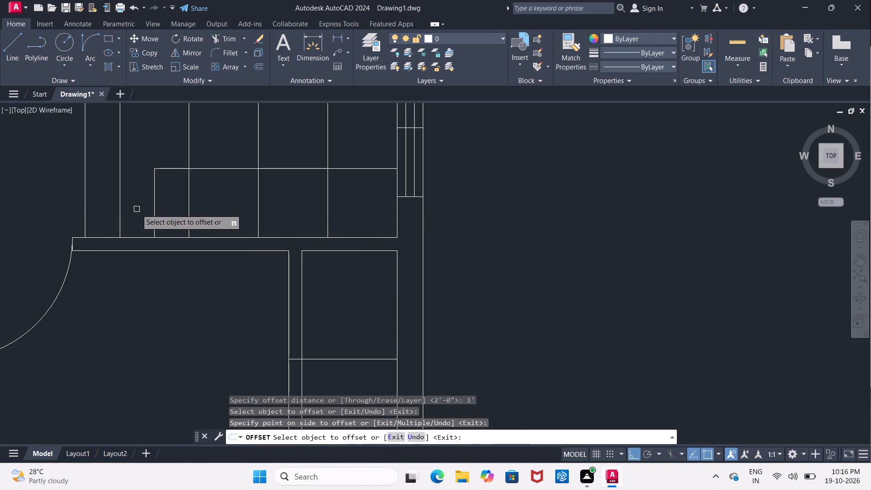
{"action": "key", "text": "Escape"}
Erase the short vertical line closing the door-side end of the horizontal strip.
{"action": "left_click", "coordinate": [156, 217]}
{"action": "key", "text": "Delete"}
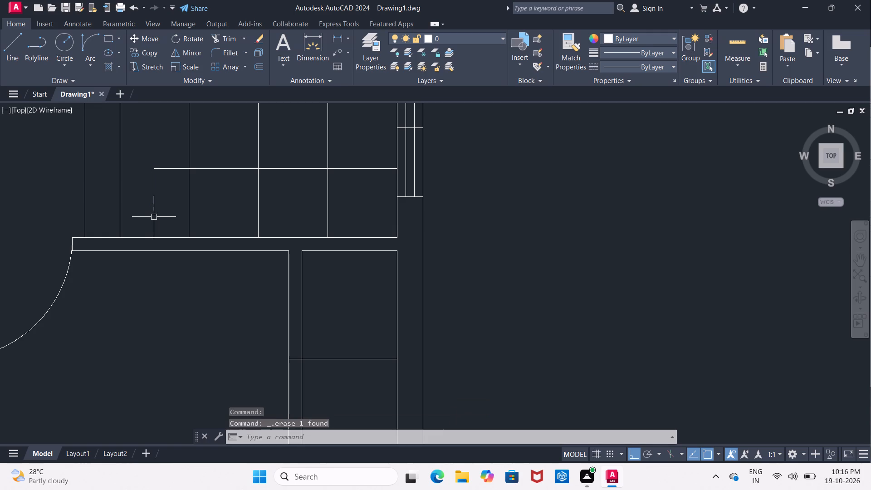
Extend the horizontal strip's front edge line to the farthest offset vertical line on the door side.
{"action": "type", "text": "ex"}
{"action": "key", "text": "space"}
{"action": "key", "text": "space"}
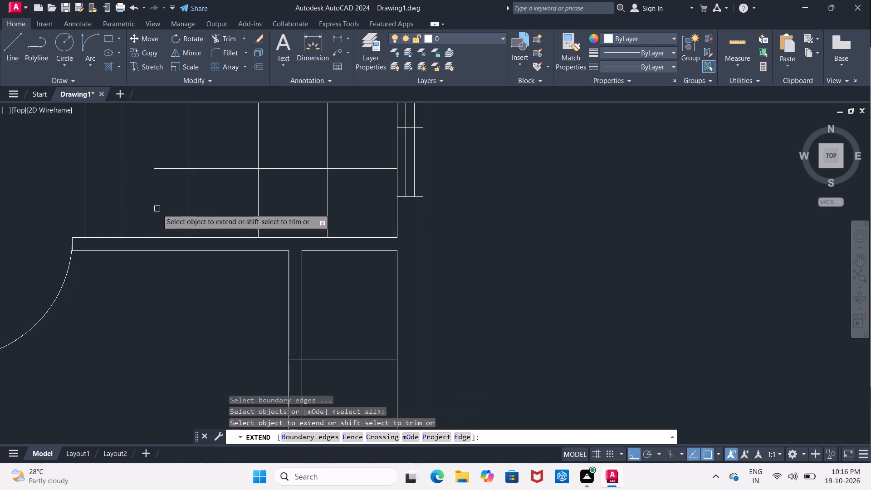
{"action": "left_click", "coordinate": [160, 167]}
{"action": "left_click", "coordinate": [156, 170]}
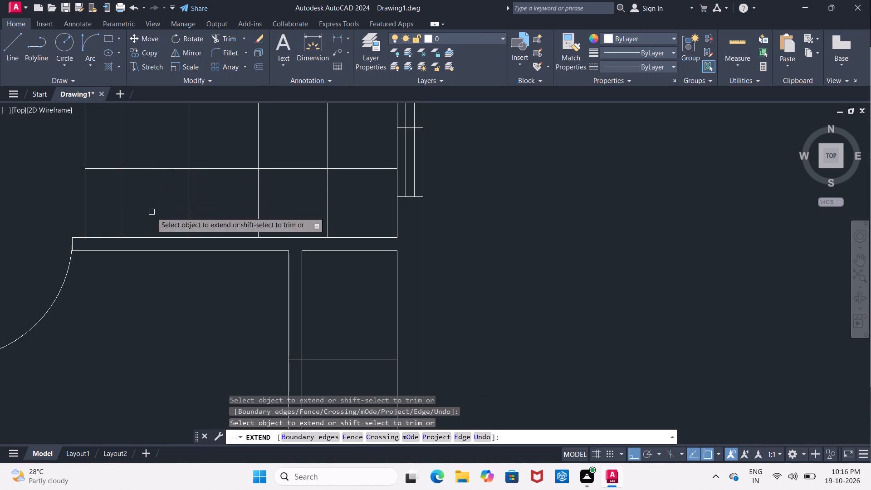
{"action": "key", "text": "Escape"}
Trim the four offset vertical lines where they project into the room beyond the horizontal strip's front edge.
{"action": "type", "text": "tr"}
{"action": "key", "text": "space"}
{"action": "key", "text": "space"}
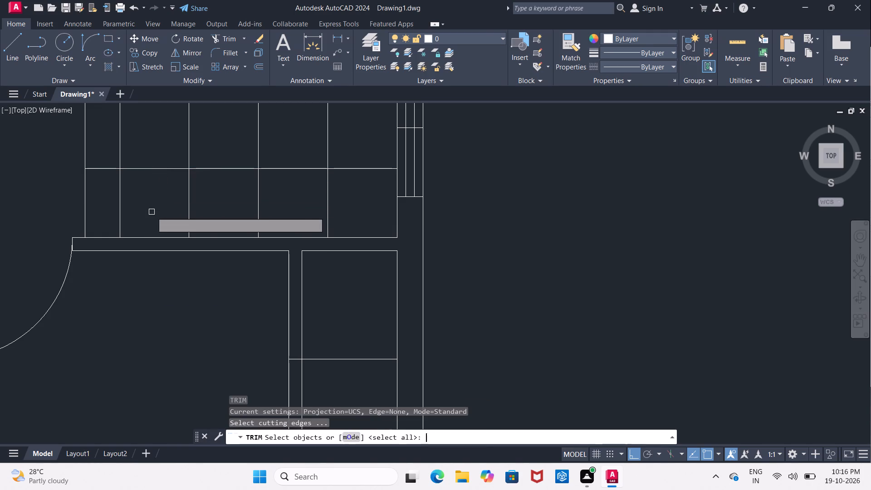
{"action": "scroll", "coordinate": [152, 212], "scroll_direction": "down", "scroll_amount": 3}
{"action": "scroll", "coordinate": [142, 206], "scroll_direction": "up", "scroll_amount": 2}
{"action": "left_click_drag", "start_coordinate": [104, 168], "coordinate": [113, 168]}
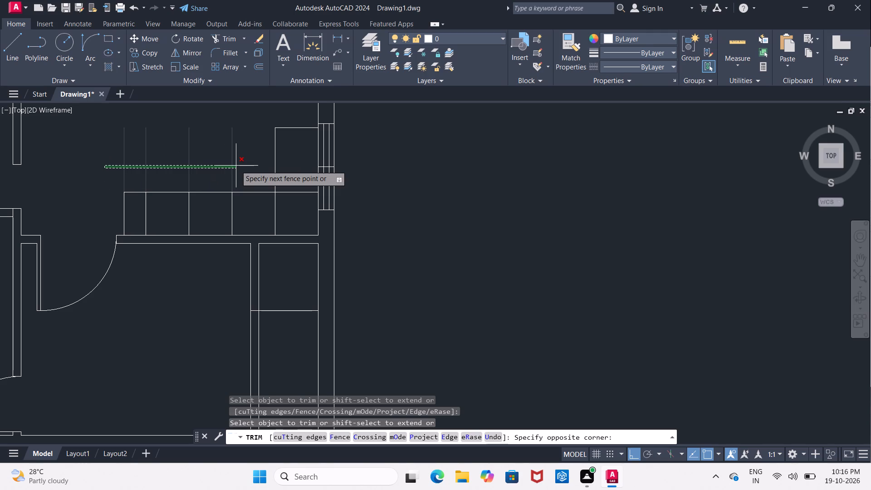
{"action": "left_click", "coordinate": [240, 167]}
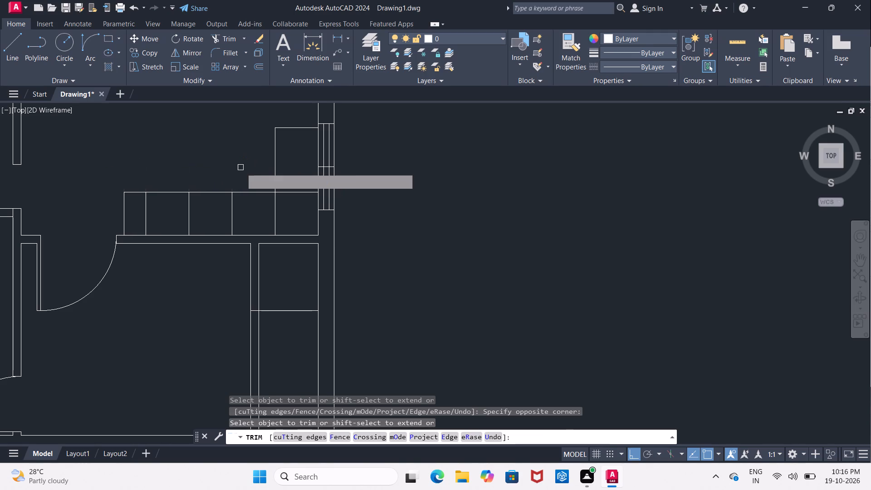
{"action": "key", "text": "Return"}
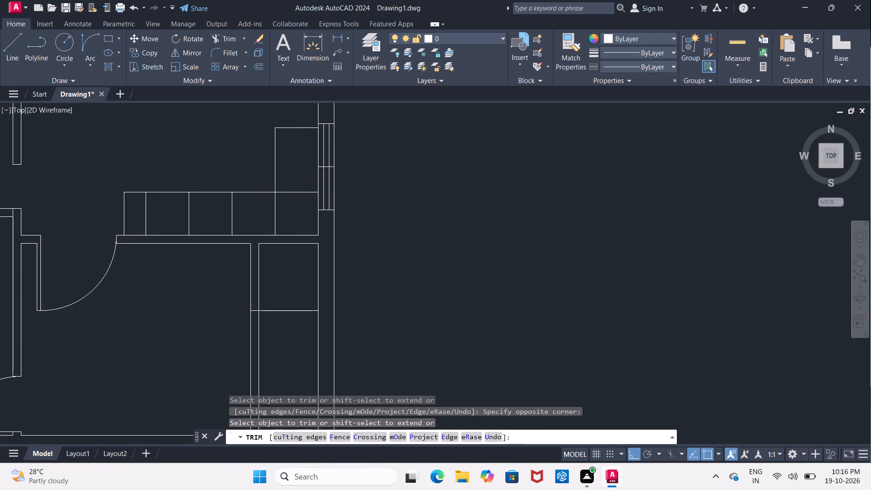
{"action": "key", "text": "Return"}
{"action": "key", "text": "Escape"}
Offset the horizontal strip's door-side end line and its front edge line 4" inward.
{"action": "key", "text": "o"}
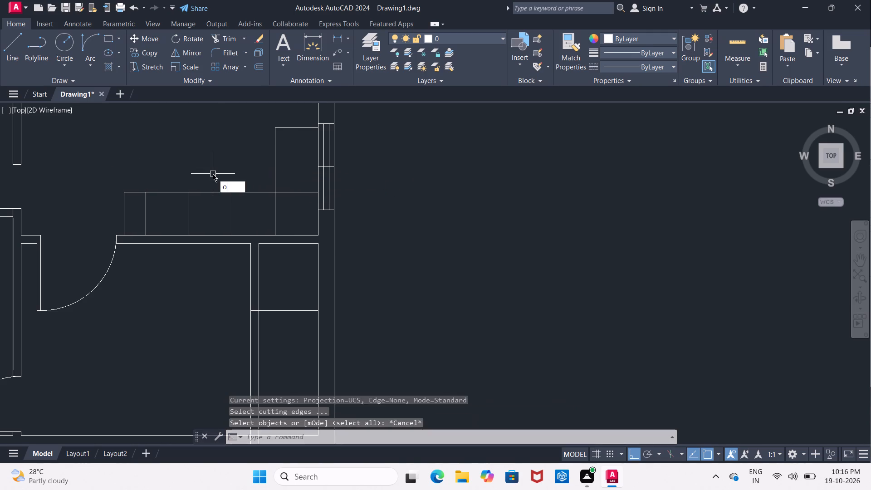
{"action": "key", "text": "Return"}
{"action": "type", "text": "2\""}
{"action": "key", "text": "BackSpace"}
{"action": "key", "text": "BackSpace"}
{"action": "key", "text": "BackSpace"}
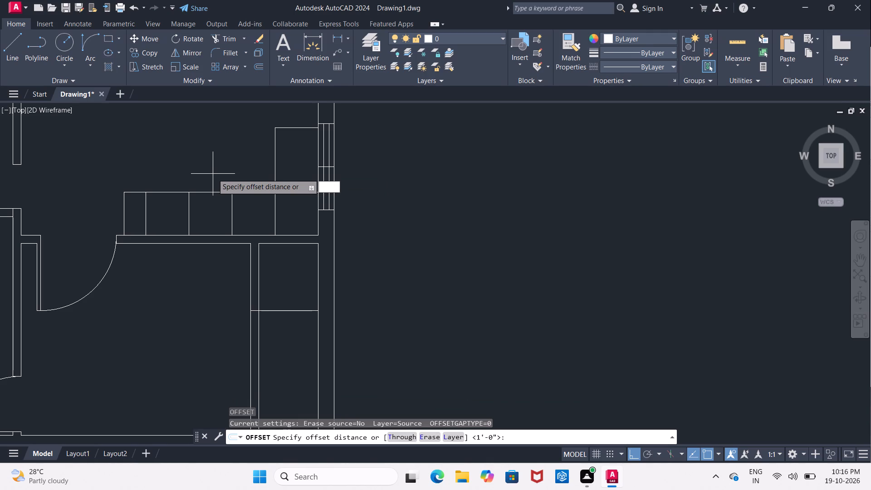
{"action": "key", "text": "4"}
{"action": "key", "text": "shift+quotedbl"}
{"action": "key", "text": "Return"}
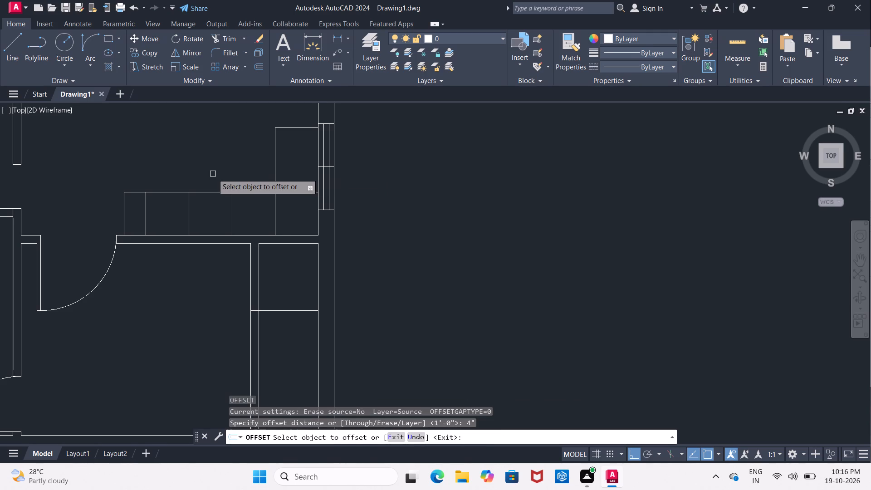
{"action": "scroll", "coordinate": [127, 225], "scroll_direction": "up", "scroll_amount": 2}
{"action": "left_click", "coordinate": [118, 217]}
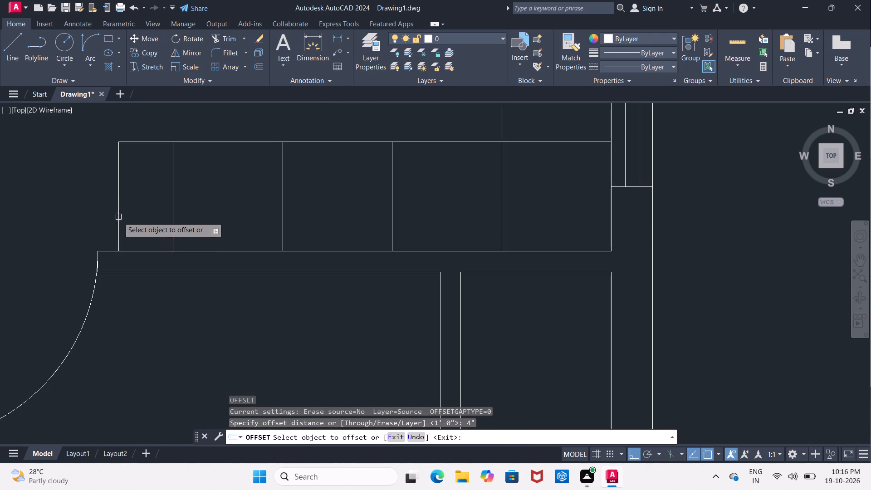
{"action": "left_click", "coordinate": [151, 219]}
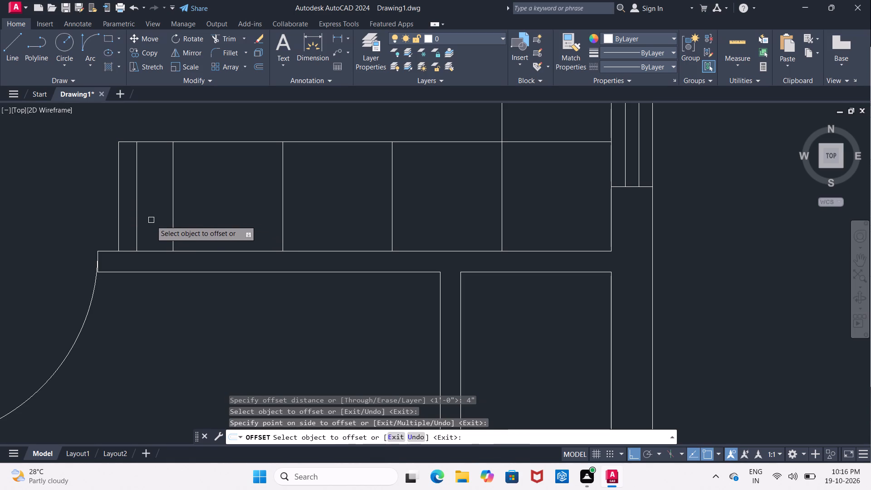
{"action": "left_click", "coordinate": [157, 142]}
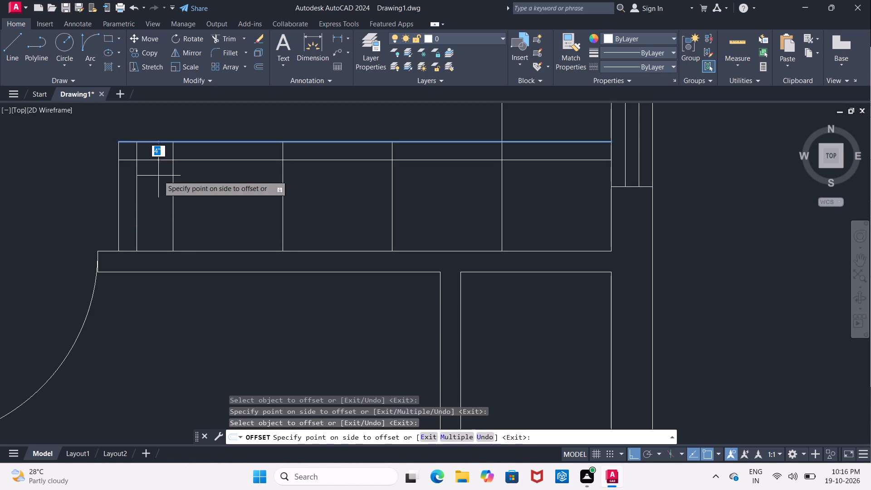
{"action": "left_click", "coordinate": [158, 176]}
{"action": "middle_click_drag", "start_coordinate": [303, 195], "coordinate": [218, 255]}
{"action": "scroll", "coordinate": [262, 258], "scroll_direction": "down", "scroll_amount": 1}
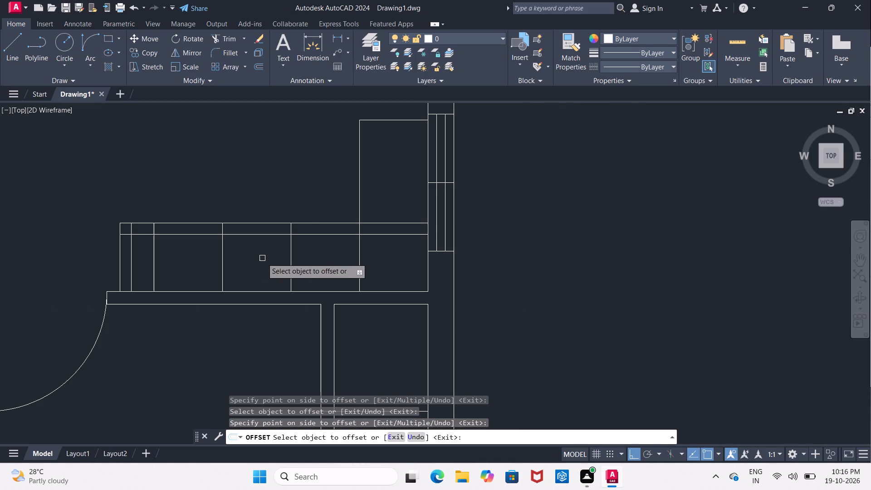
{"action": "middle_click_drag", "start_coordinate": [331, 252], "coordinate": [311, 291]}
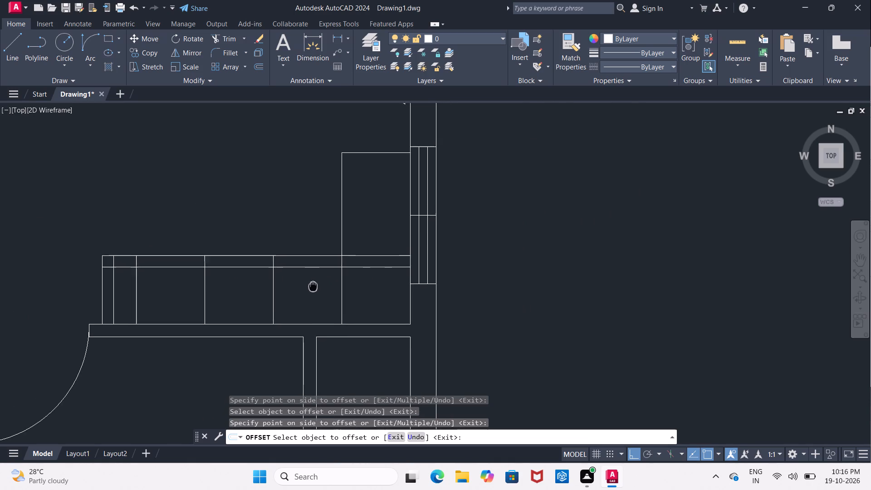
{"action": "middle_click_drag", "start_coordinate": [311, 291], "coordinate": [309, 296]}
{"action": "key", "text": "Escape"}
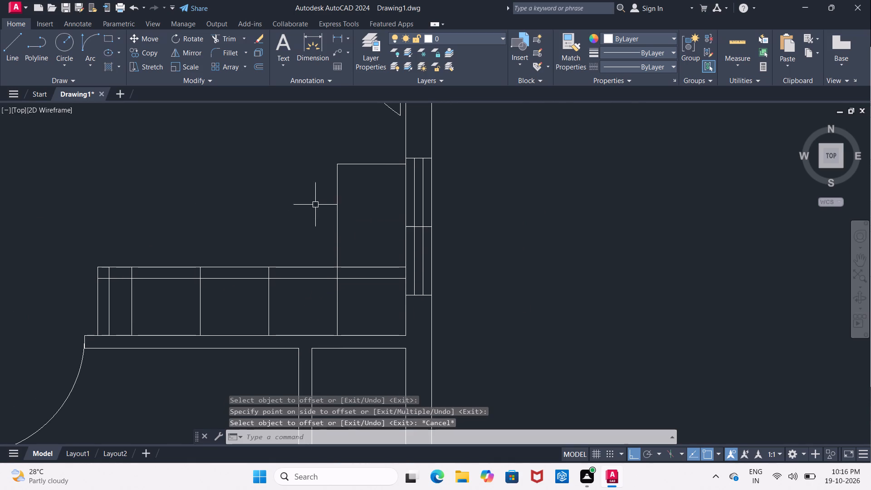
Offset the horizontal strip's inner front line 2' twice in succession, up across the vertical strip beside the window.
{"action": "key", "text": "o"}
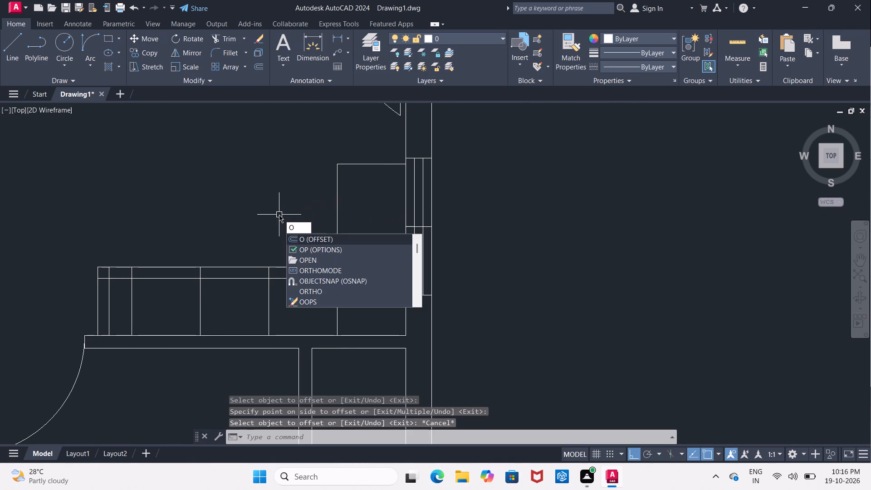
{"action": "key", "text": "Return"}
{"action": "type", "text": "2'"}
{"action": "key", "text": "Return"}
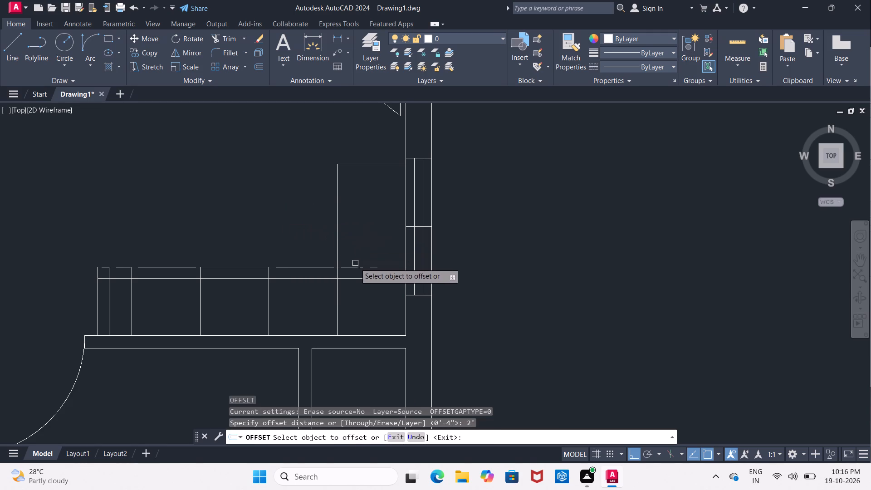
{"action": "left_click", "coordinate": [358, 279]}
{"action": "left_click", "coordinate": [358, 244]}
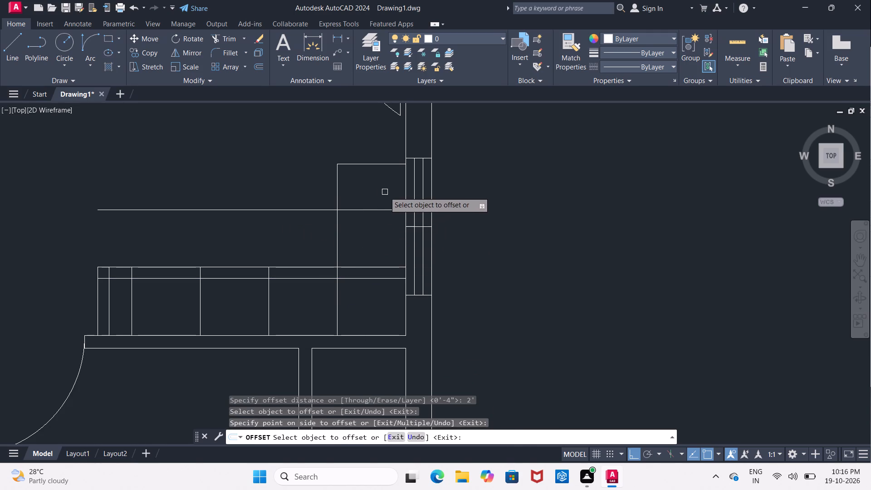
{"action": "middle_click_drag", "start_coordinate": [385, 192], "coordinate": [371, 258]}
{"action": "left_click", "coordinate": [364, 275]}
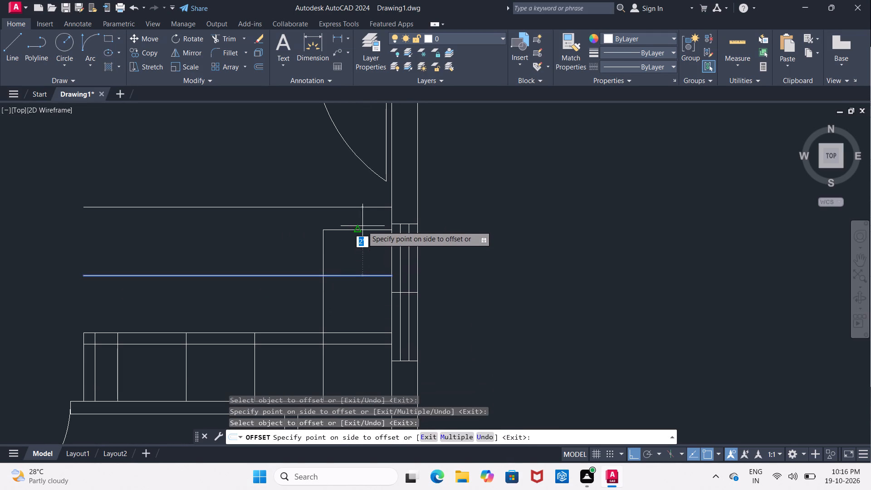
{"action": "left_click", "coordinate": [362, 225]}
{"action": "key", "text": "Return"}
Offset the short end line of the vertical strip beside the window 1' outward, toward the upper door.
{"action": "key", "text": "Return"}
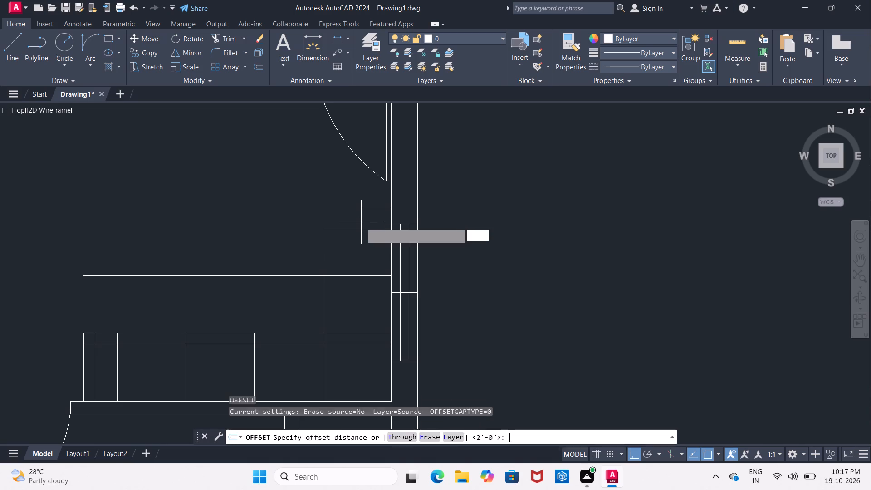
{"action": "type", "text": "1'"}
{"action": "key", "text": "Return"}
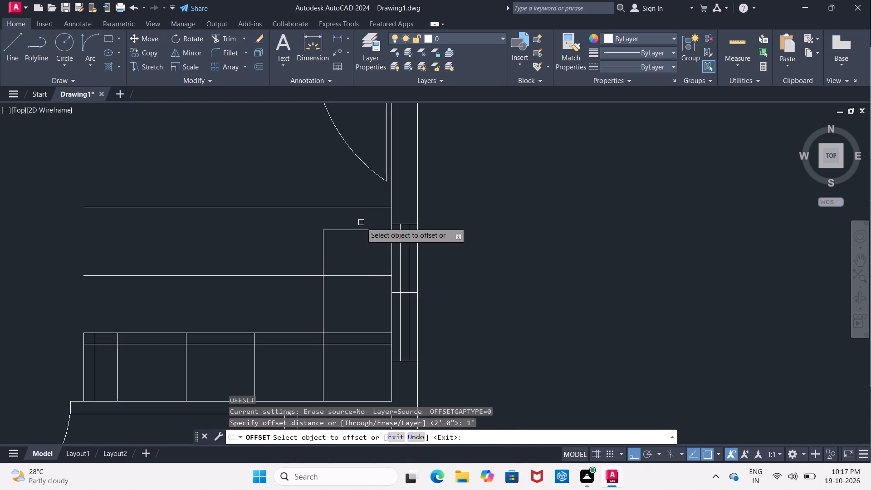
{"action": "left_click", "coordinate": [362, 230]}
{"action": "left_click", "coordinate": [364, 210]}
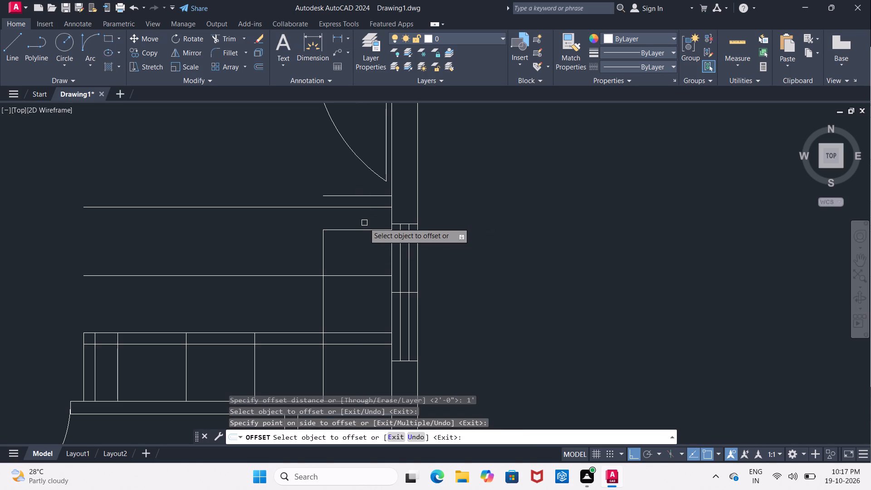
{"action": "key", "text": "Escape"}
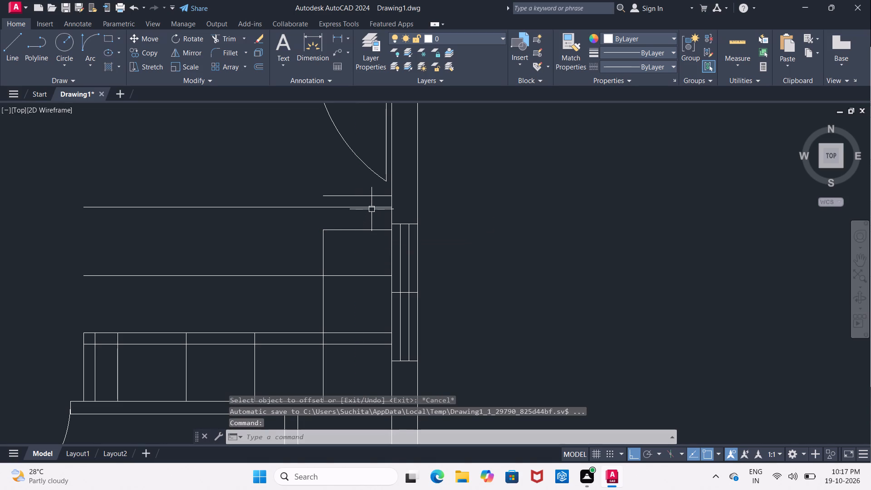
Erase the original short end line of the vertical strip.
{"action": "left_click", "coordinate": [365, 229]}
{"action": "key", "text": "Delete"}
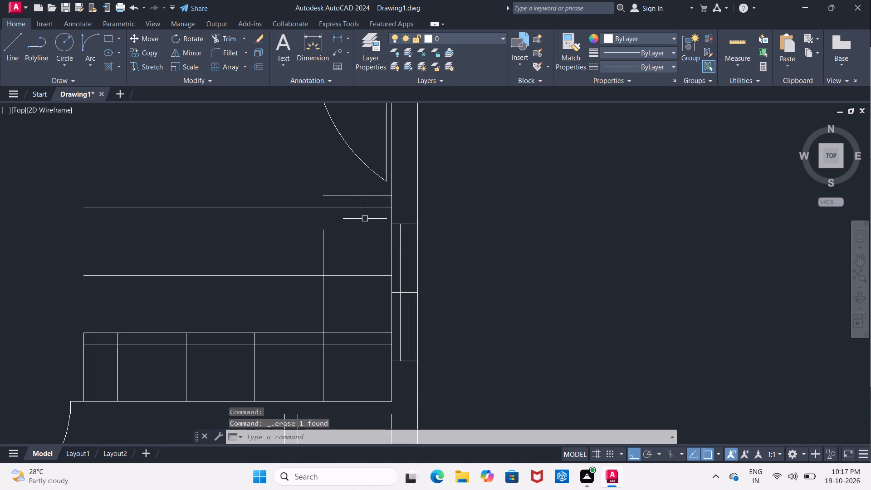
Extend the vertical strip's front edge line up to the new end line.
{"action": "type", "text": "ex"}
{"action": "key", "text": "space"}
{"action": "key", "text": "space"}
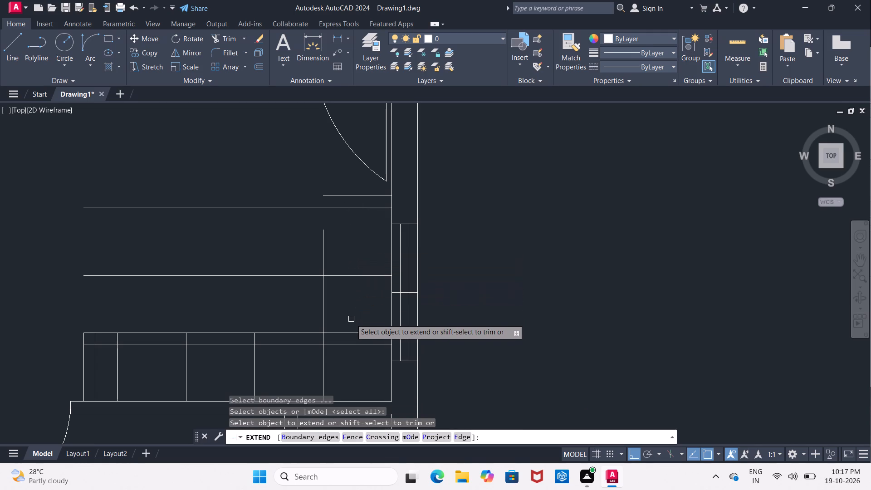
{"action": "left_click", "coordinate": [323, 301]}
{"action": "left_click", "coordinate": [321, 298]}
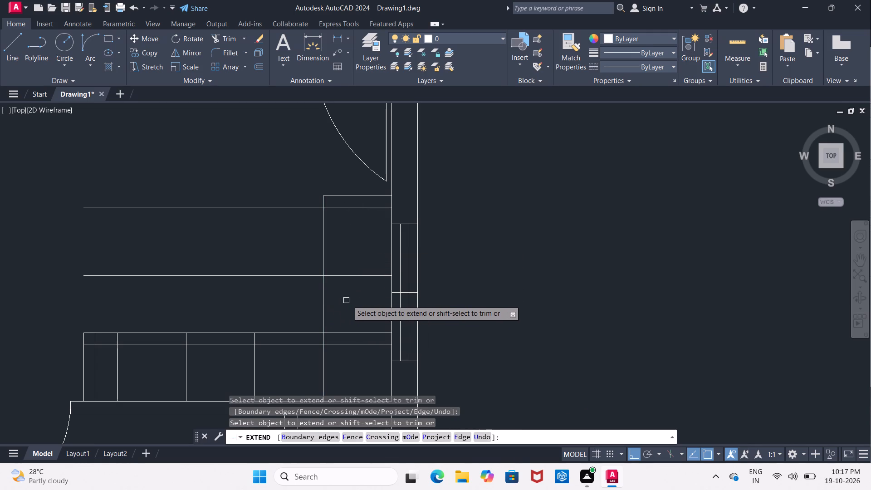
{"action": "key", "text": "Escape"}
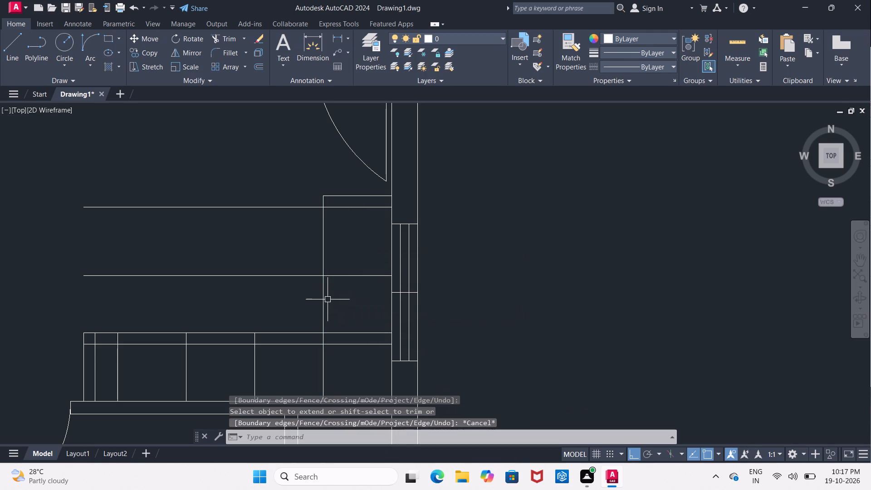
Offset the vertical strip's front edge line 4" inward, toward the window wall.
{"action": "key", "text": "o"}
{"action": "key", "text": "Return"}
{"action": "key", "text": "4"}
{"action": "key", "text": "apostrophe"}
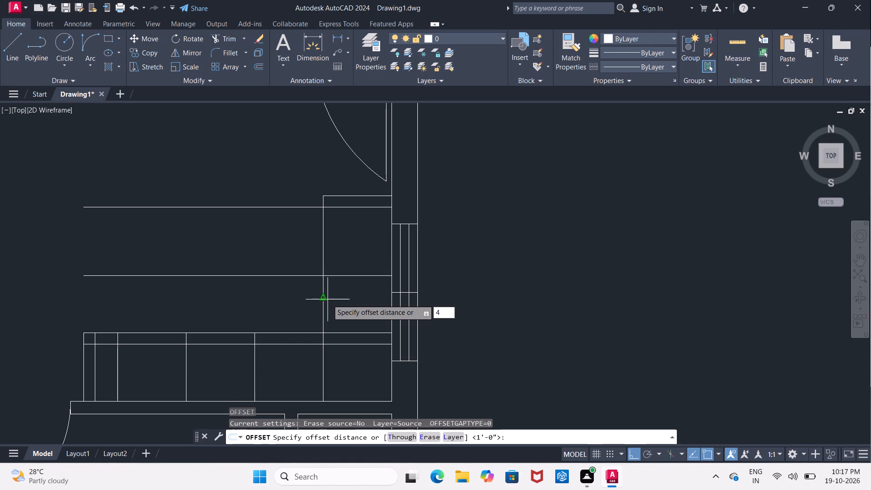
{"action": "key", "text": "BackSpace"}
{"action": "key", "text": "shift+quotedbl"}
{"action": "key", "text": "Return"}
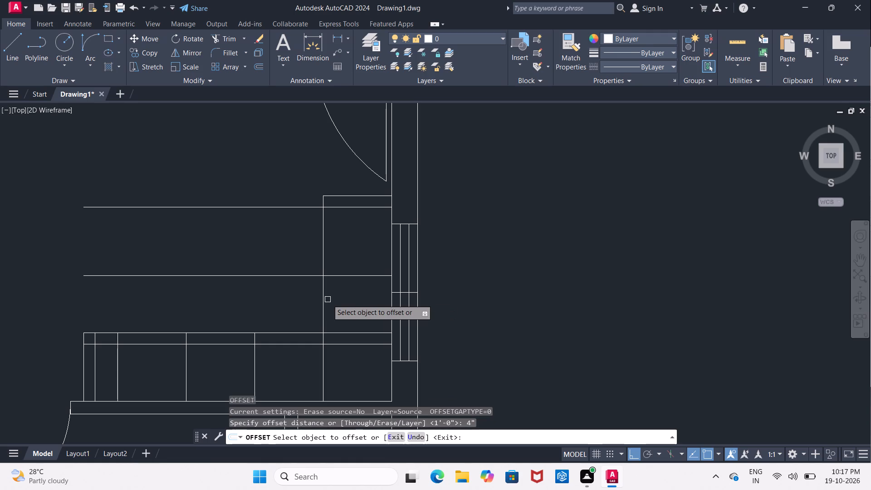
{"action": "left_click", "coordinate": [323, 259]}
{"action": "left_click", "coordinate": [348, 258]}
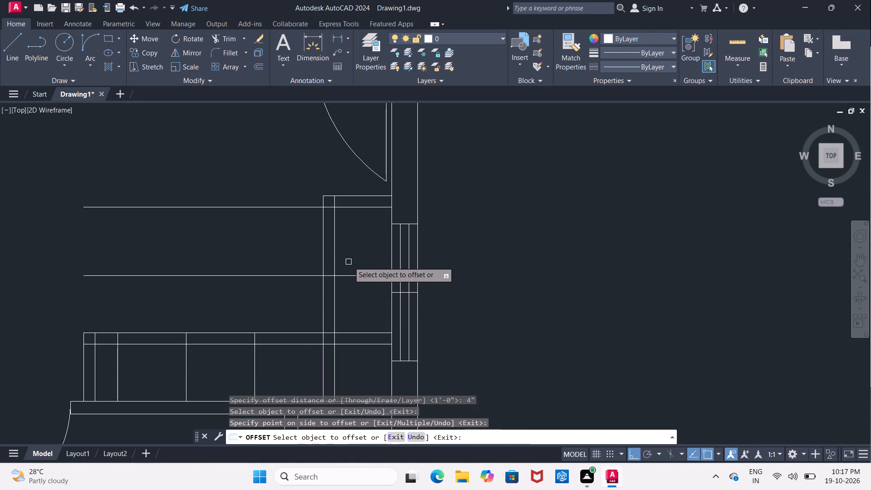
{"action": "key", "text": "Escape"}
Trim the two long horizontal lines where they project into the room beyond the vertical strip's front edge.
{"action": "type", "text": "tr"}
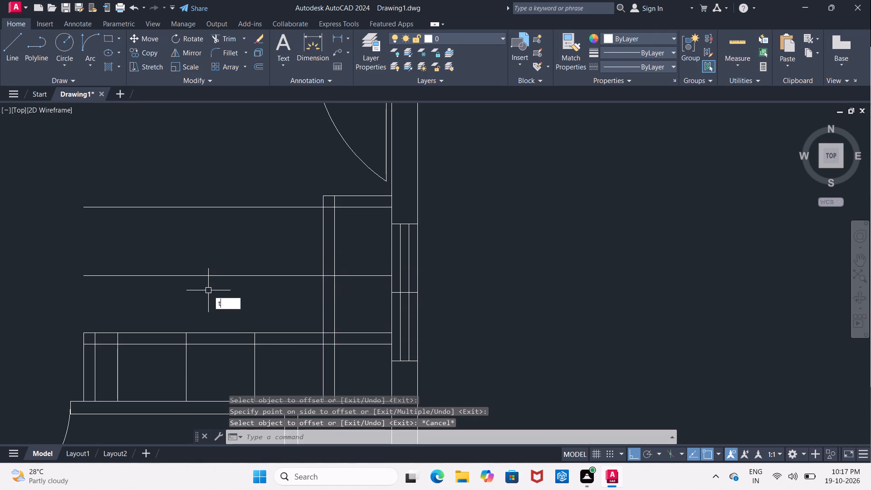
{"action": "key", "text": "space"}
{"action": "key", "text": "space"}
{"action": "left_click", "coordinate": [248, 192]}
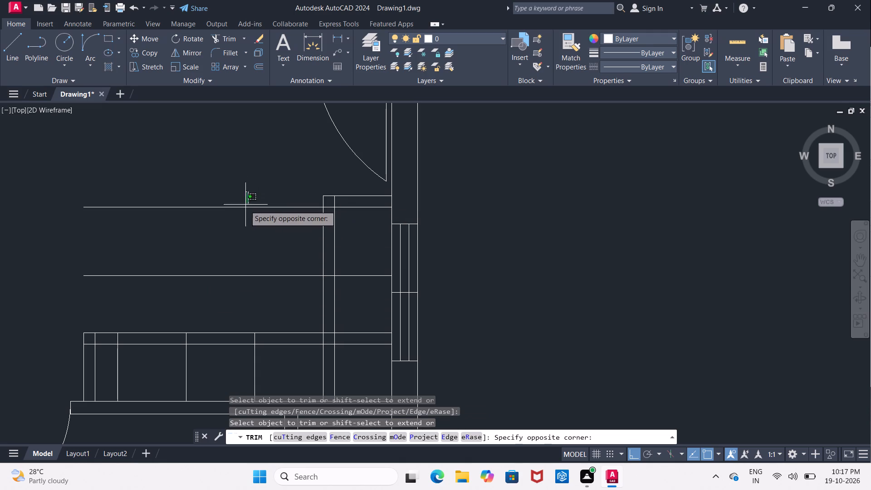
{"action": "left_click", "coordinate": [297, 300]}
{"action": "left_click_drag", "start_coordinate": [300, 306], "coordinate": [288, 295]}
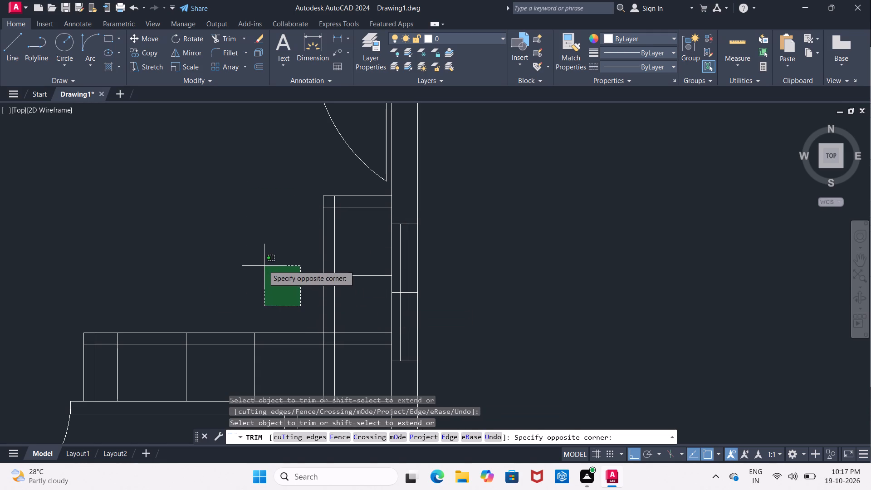
{"action": "left_click", "coordinate": [264, 267]}
{"action": "middle_click_drag", "start_coordinate": [266, 274], "coordinate": [252, 221]}
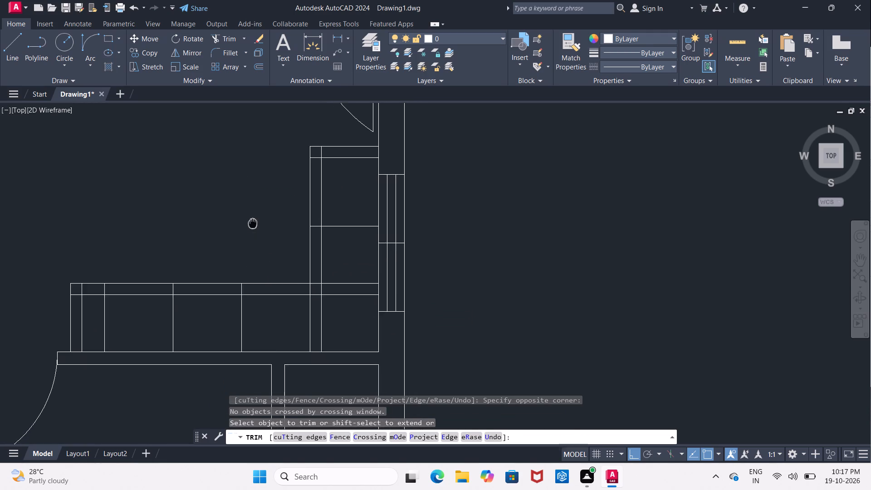
{"action": "middle_click_drag", "start_coordinate": [252, 221], "coordinate": [246, 205]}
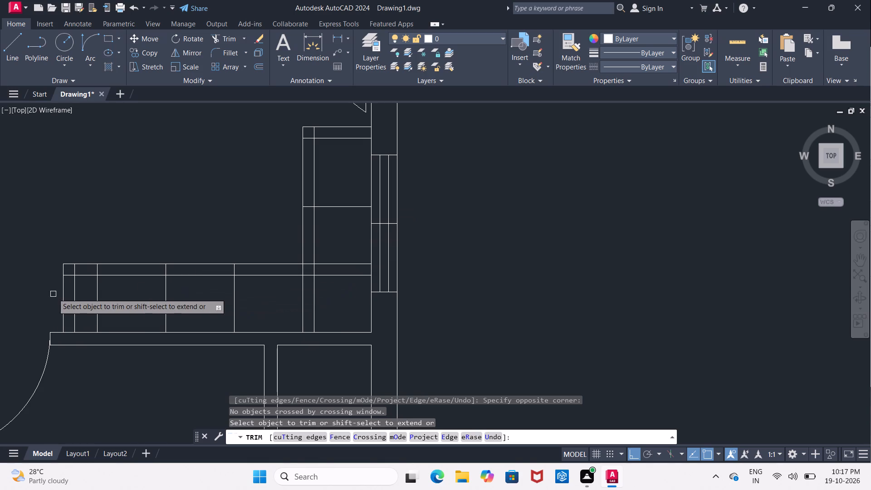
Trim the outer corner off the horizontal strip's free end, cutting the front edge and end line back to their inset lines.
{"action": "scroll", "coordinate": [64, 282], "scroll_direction": "up", "scroll_amount": 3}
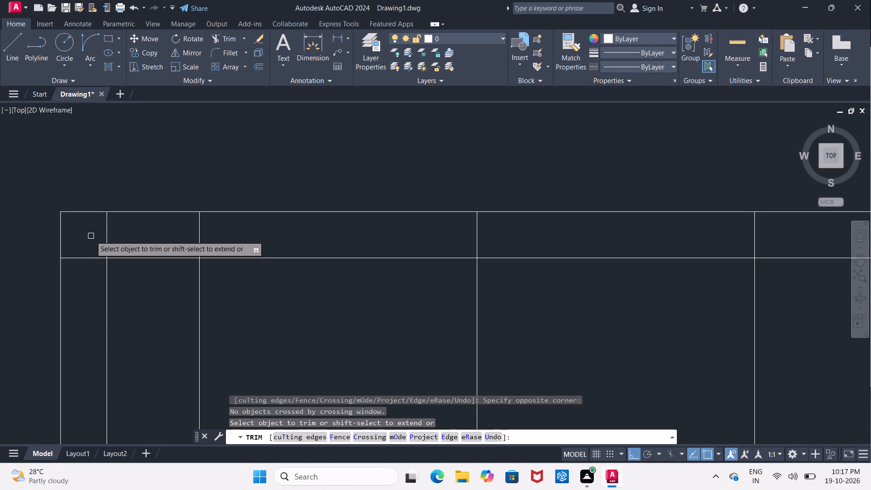
{"action": "left_click", "coordinate": [89, 213]}
{"action": "left_click", "coordinate": [59, 240]}
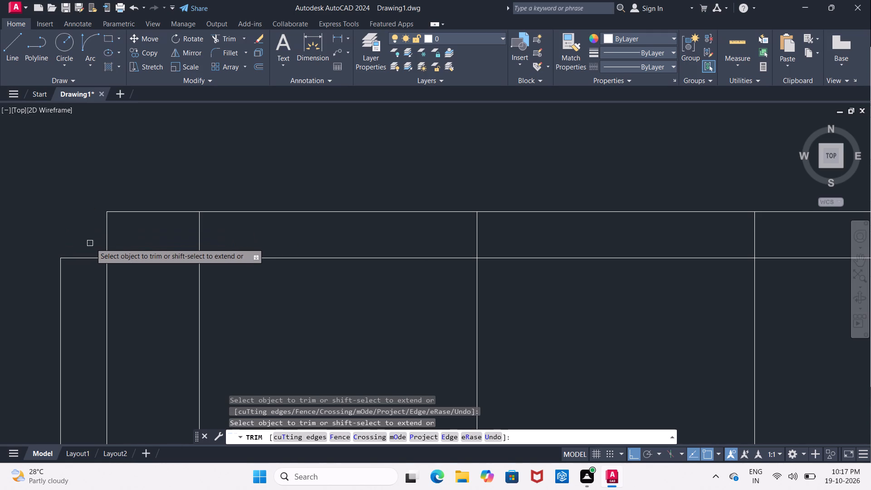
Trim the horizontal strip's front inset line out of the narrow end unit and the three units leading to the corner.
{"action": "middle_click_drag", "start_coordinate": [102, 244], "coordinate": [76, 230]}
{"action": "scroll", "coordinate": [102, 244], "scroll_direction": "up", "scroll_amount": 1}
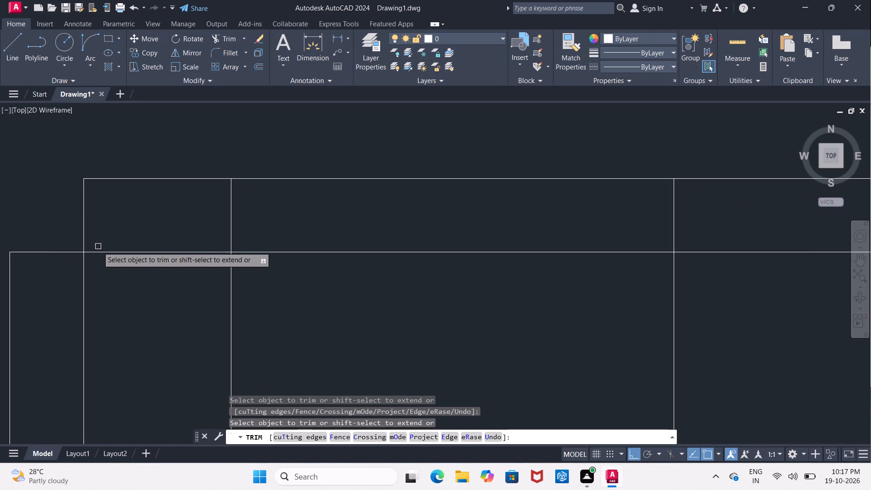
{"action": "left_click", "coordinate": [99, 251]}
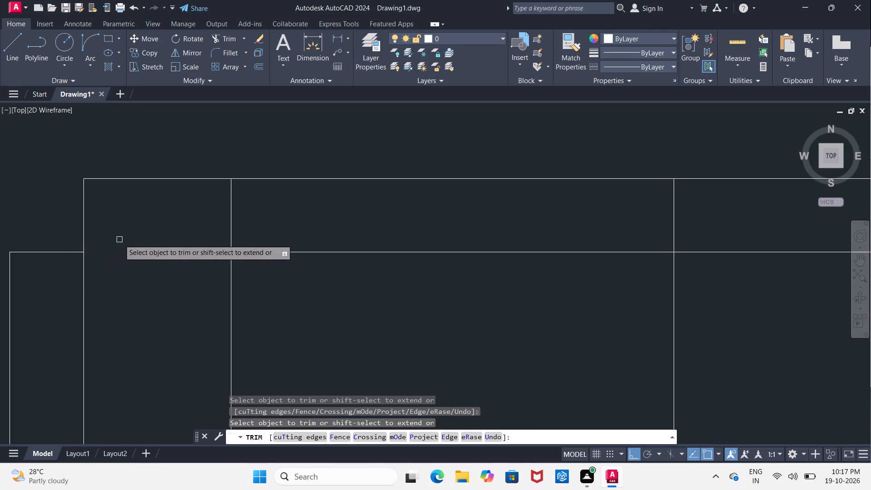
{"action": "left_click_drag", "start_coordinate": [119, 240], "coordinate": [132, 240]}
{"action": "middle_click_drag", "start_coordinate": [419, 272], "coordinate": [336, 269]}
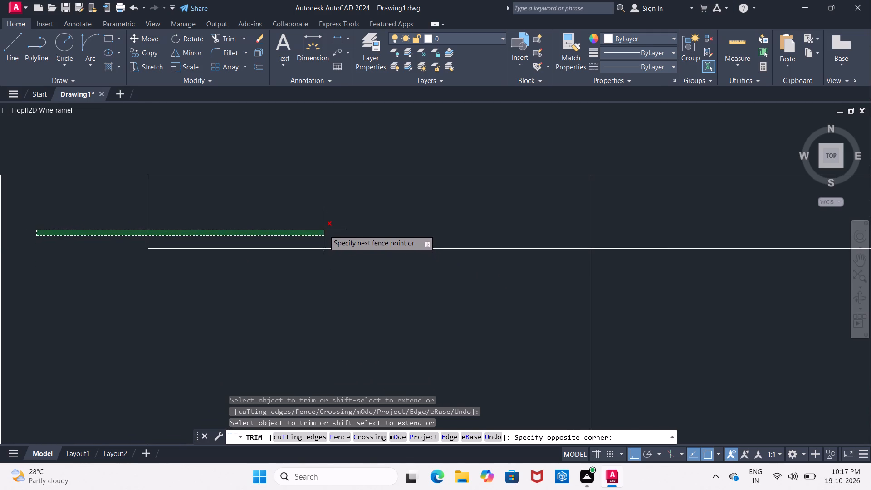
{"action": "key", "text": "Escape"}
{"action": "scroll", "coordinate": [322, 222], "scroll_direction": "down", "scroll_amount": 3}
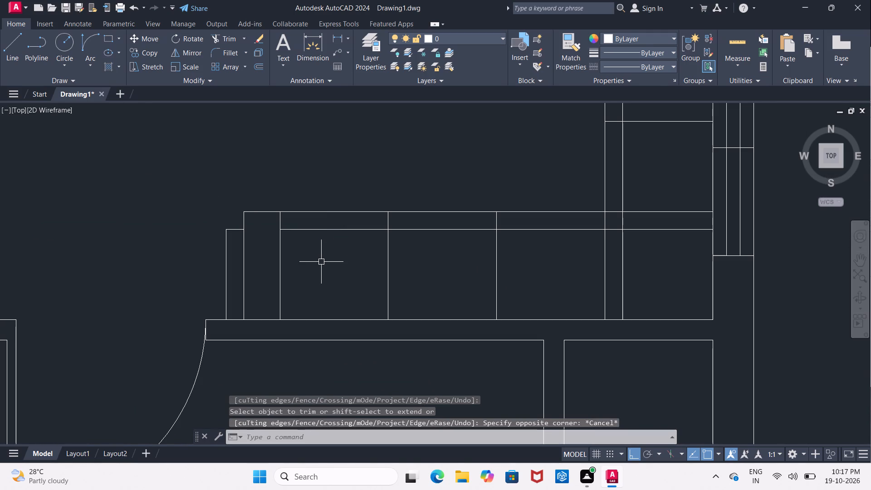
{"action": "key", "text": "Escape"}
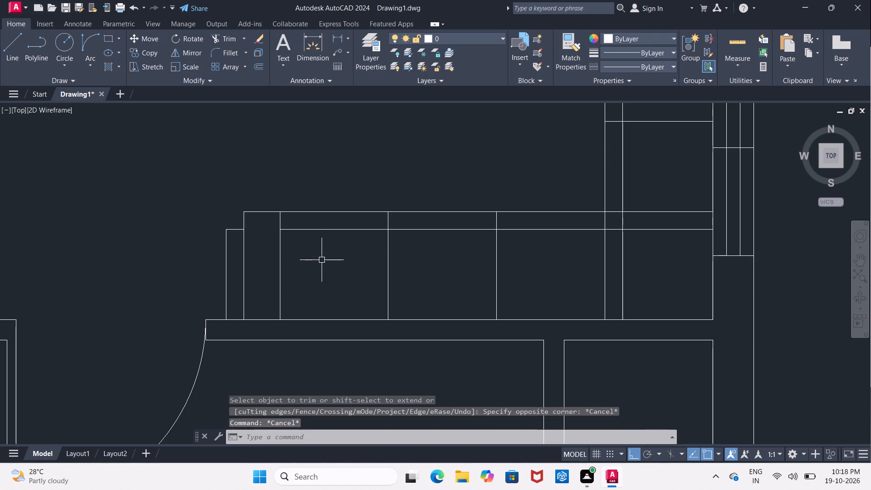
{"action": "key", "text": "t"}
{"action": "key", "text": "r"}
{"action": "key", "text": "space"}
{"action": "key", "text": "space"}
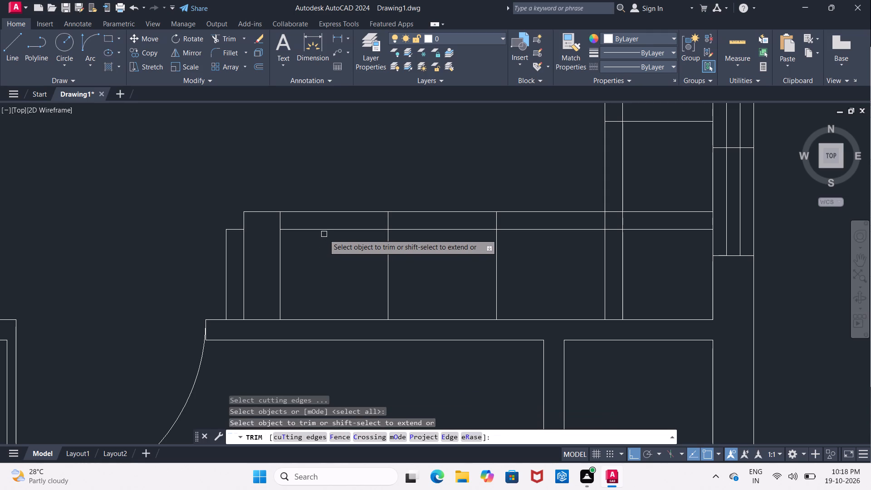
{"action": "left_click", "coordinate": [324, 232]}
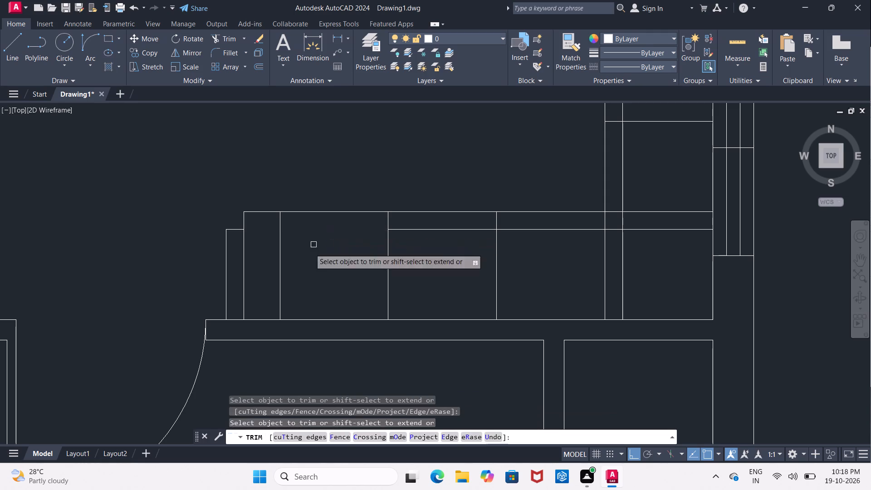
{"action": "left_click_drag", "start_coordinate": [425, 232], "coordinate": [425, 237]}
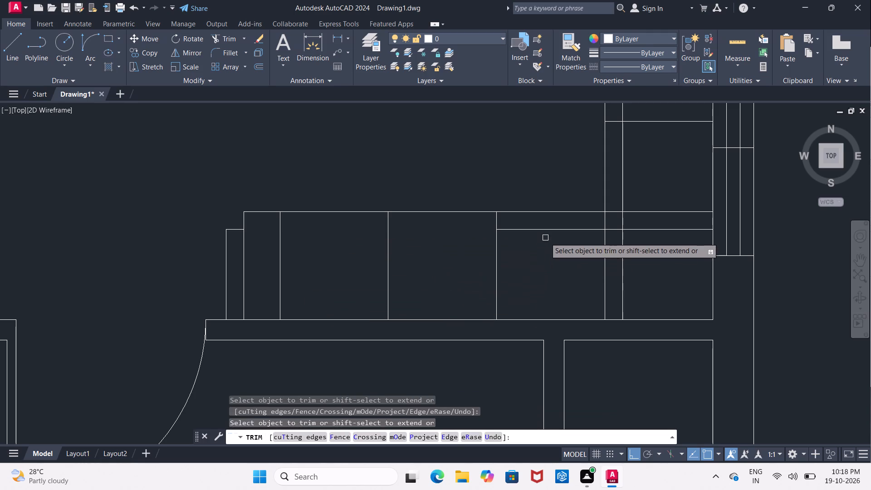
{"action": "left_click", "coordinate": [545, 229]}
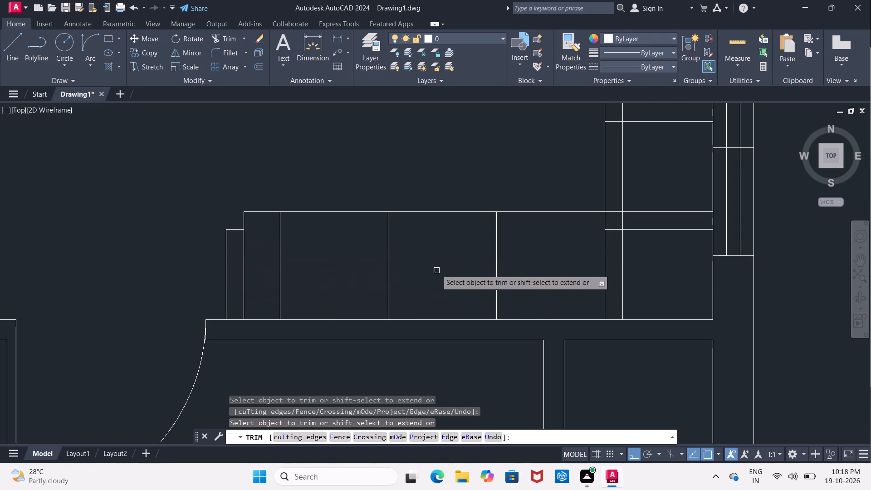
Trim the vertical strip's front edge and inset lines below the horizontal inset line in the corner unit.
{"action": "middle_click_drag", "start_coordinate": [391, 275], "coordinate": [244, 280]}
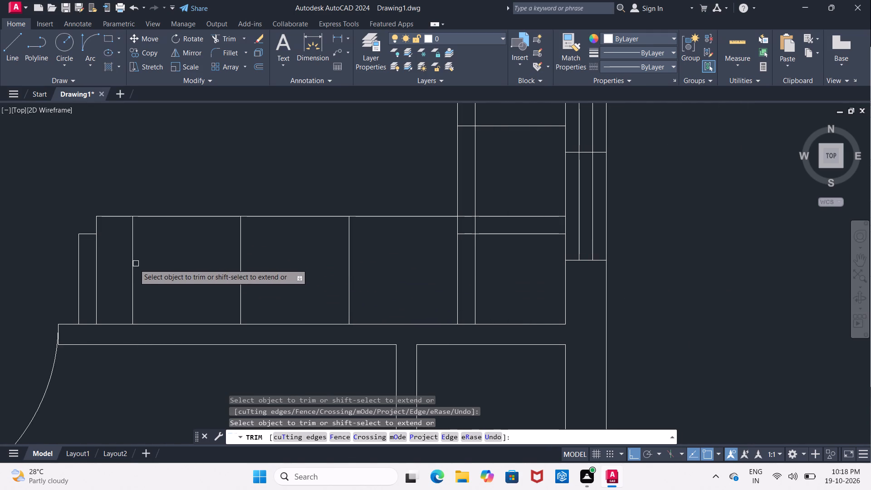
{"action": "left_click", "coordinate": [133, 266]}
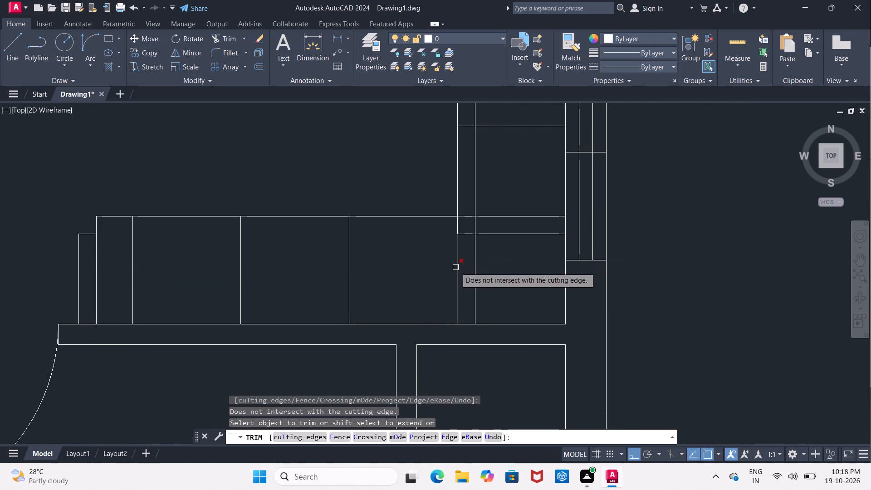
{"action": "left_click", "coordinate": [455, 267]}
{"action": "left_click", "coordinate": [475, 259]}
{"action": "middle_click_drag", "start_coordinate": [475, 259], "coordinate": [475, 260]}
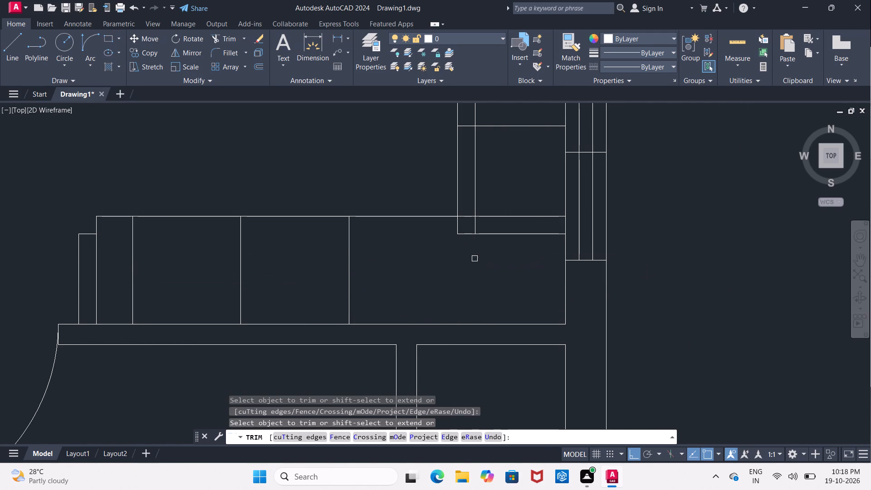
{"action": "middle_click_drag", "start_coordinate": [475, 260], "coordinate": [460, 312]}
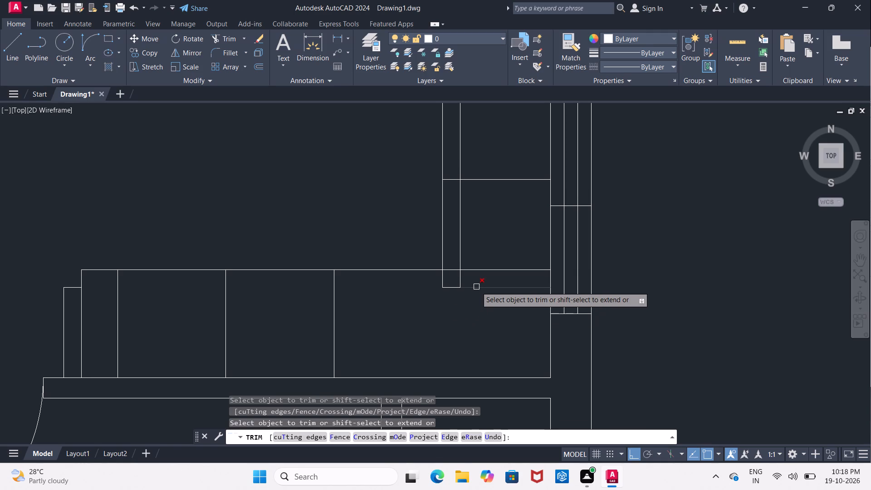
Remove the remaining pieces of the horizontal inset line from the corner unit.
{"action": "left_click", "coordinate": [476, 287]}
{"action": "left_click", "coordinate": [454, 287]}
{"action": "key", "text": "Escape"}
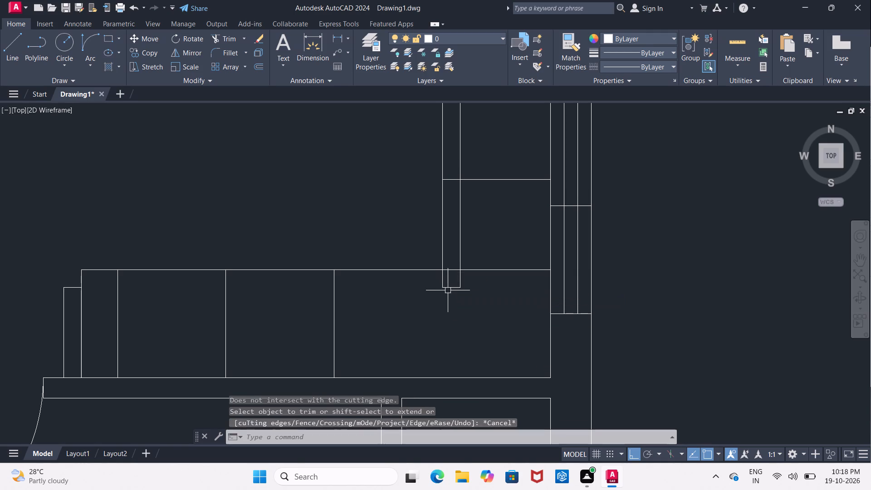
{"action": "left_click", "coordinate": [444, 285]}
{"action": "key", "text": "Delete"}
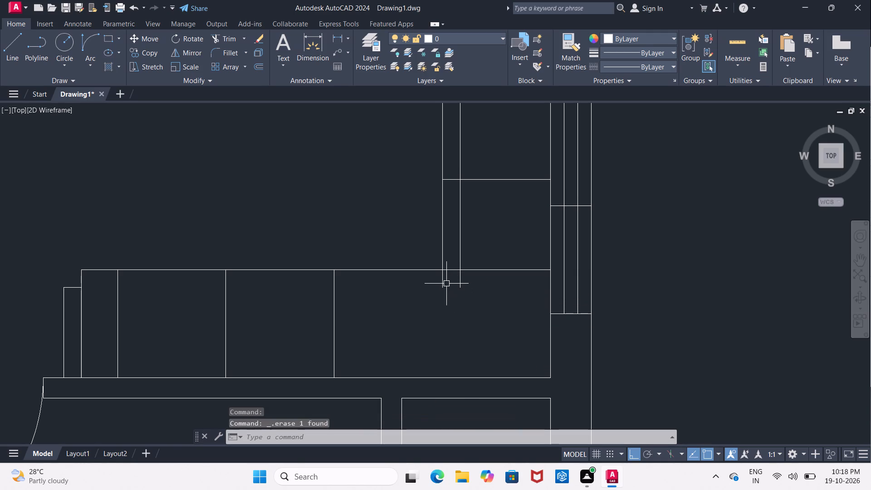
Trim the two short vertical stubs in the corner unit back to the horizontal strip's front edge line.
{"action": "key", "text": "t"}
{"action": "key", "text": "r"}
{"action": "key", "text": "space"}
{"action": "key", "text": "space"}
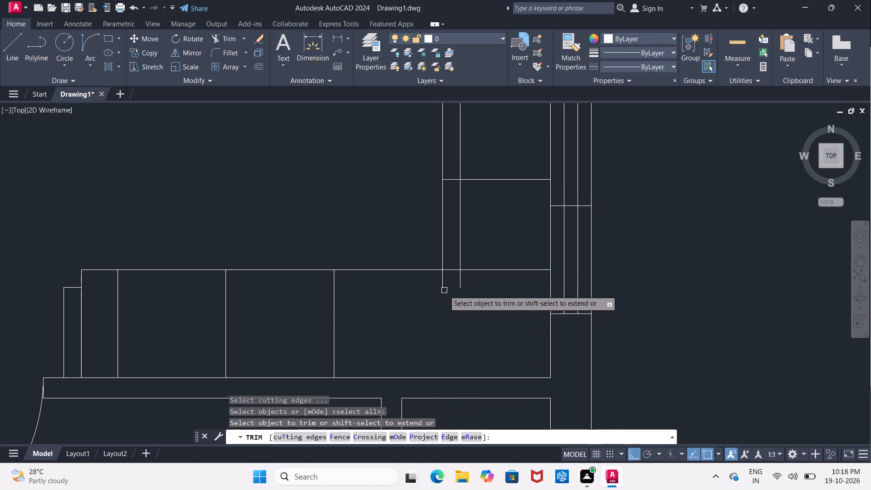
{"action": "left_click", "coordinate": [443, 287]}
{"action": "left_click", "coordinate": [459, 284]}
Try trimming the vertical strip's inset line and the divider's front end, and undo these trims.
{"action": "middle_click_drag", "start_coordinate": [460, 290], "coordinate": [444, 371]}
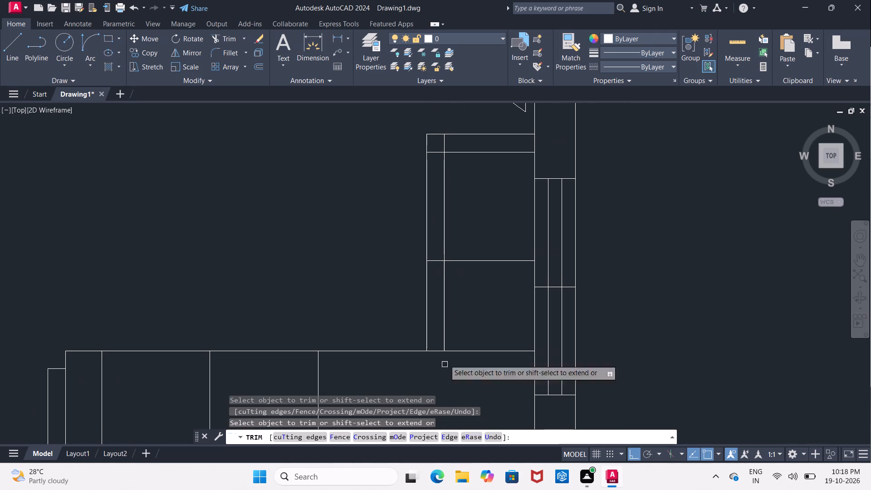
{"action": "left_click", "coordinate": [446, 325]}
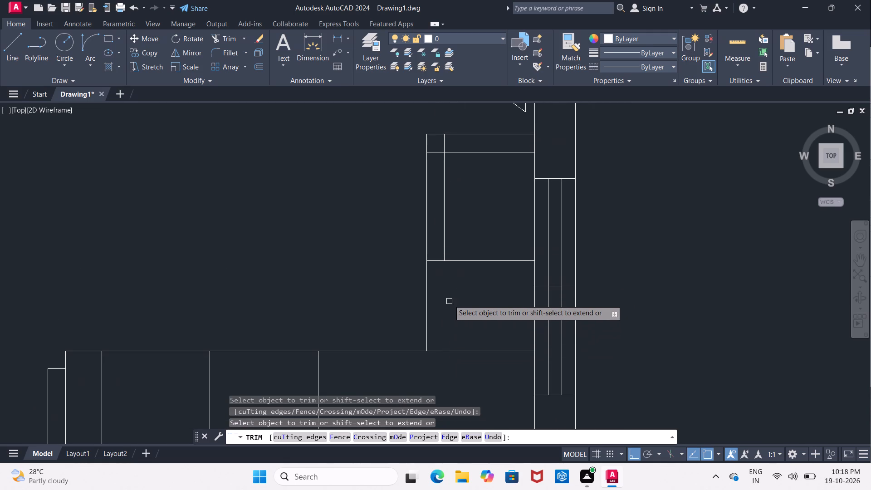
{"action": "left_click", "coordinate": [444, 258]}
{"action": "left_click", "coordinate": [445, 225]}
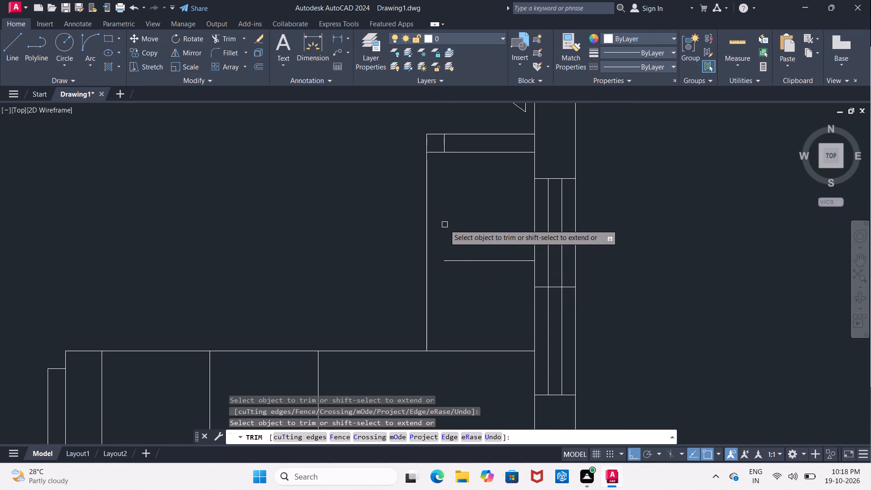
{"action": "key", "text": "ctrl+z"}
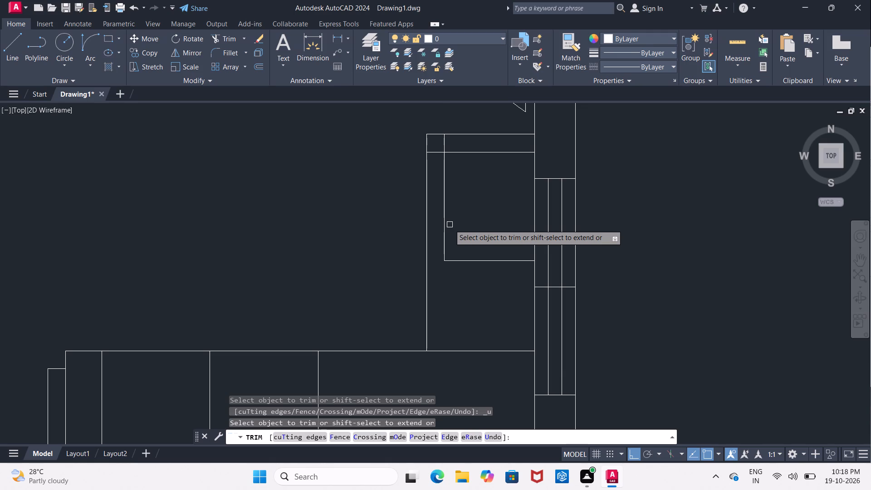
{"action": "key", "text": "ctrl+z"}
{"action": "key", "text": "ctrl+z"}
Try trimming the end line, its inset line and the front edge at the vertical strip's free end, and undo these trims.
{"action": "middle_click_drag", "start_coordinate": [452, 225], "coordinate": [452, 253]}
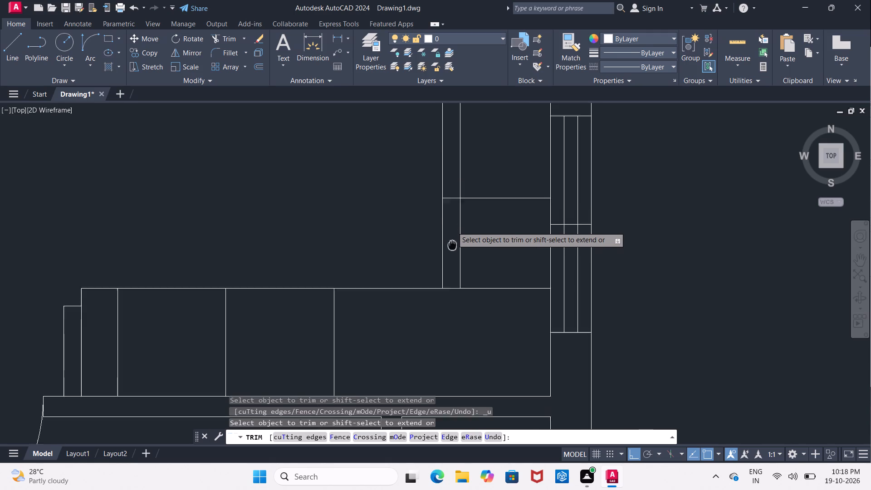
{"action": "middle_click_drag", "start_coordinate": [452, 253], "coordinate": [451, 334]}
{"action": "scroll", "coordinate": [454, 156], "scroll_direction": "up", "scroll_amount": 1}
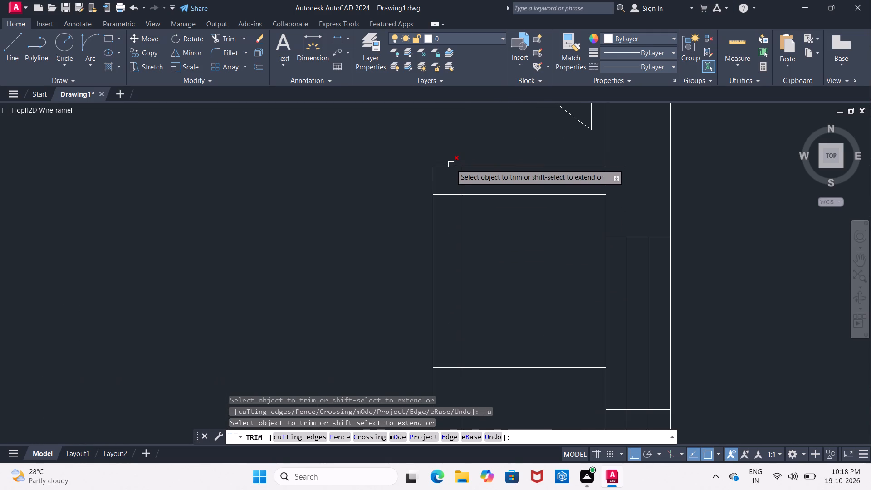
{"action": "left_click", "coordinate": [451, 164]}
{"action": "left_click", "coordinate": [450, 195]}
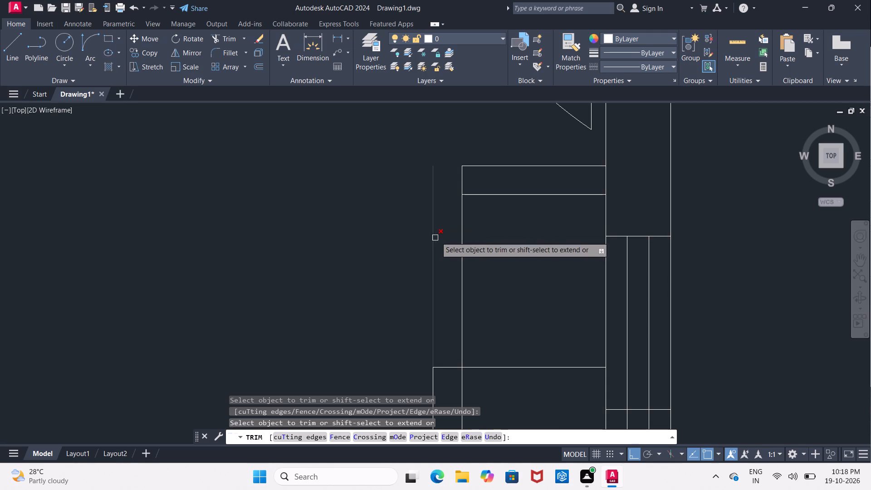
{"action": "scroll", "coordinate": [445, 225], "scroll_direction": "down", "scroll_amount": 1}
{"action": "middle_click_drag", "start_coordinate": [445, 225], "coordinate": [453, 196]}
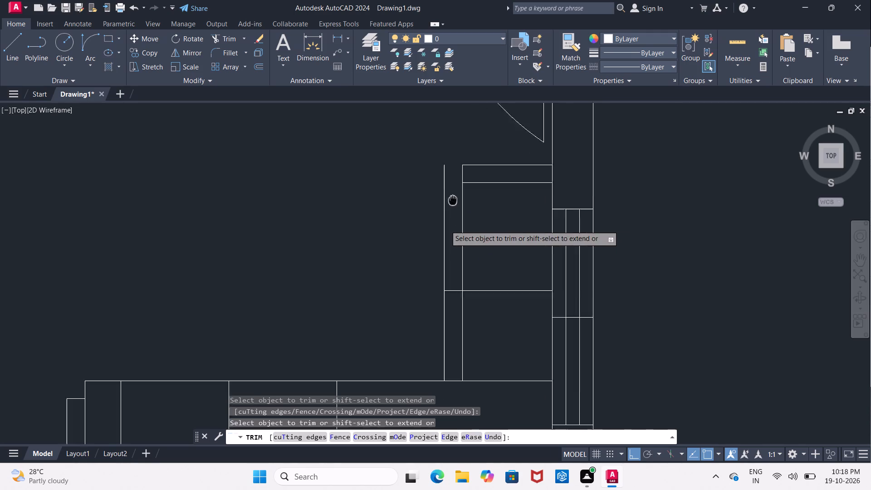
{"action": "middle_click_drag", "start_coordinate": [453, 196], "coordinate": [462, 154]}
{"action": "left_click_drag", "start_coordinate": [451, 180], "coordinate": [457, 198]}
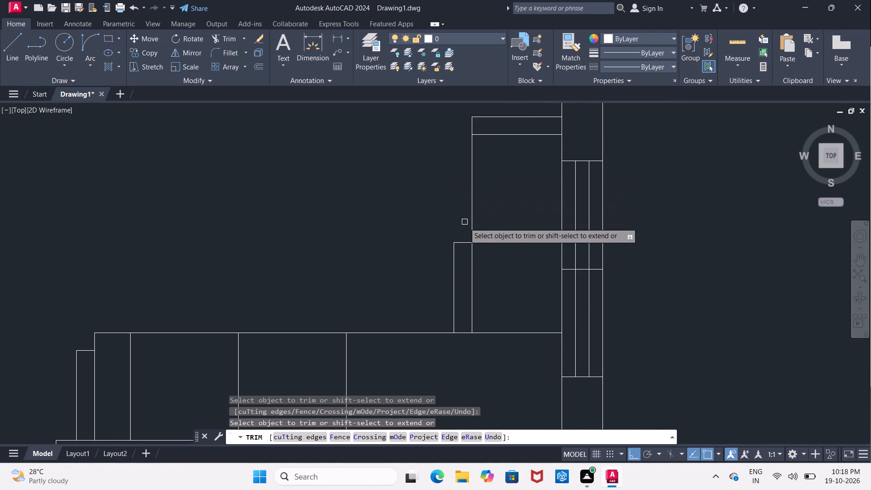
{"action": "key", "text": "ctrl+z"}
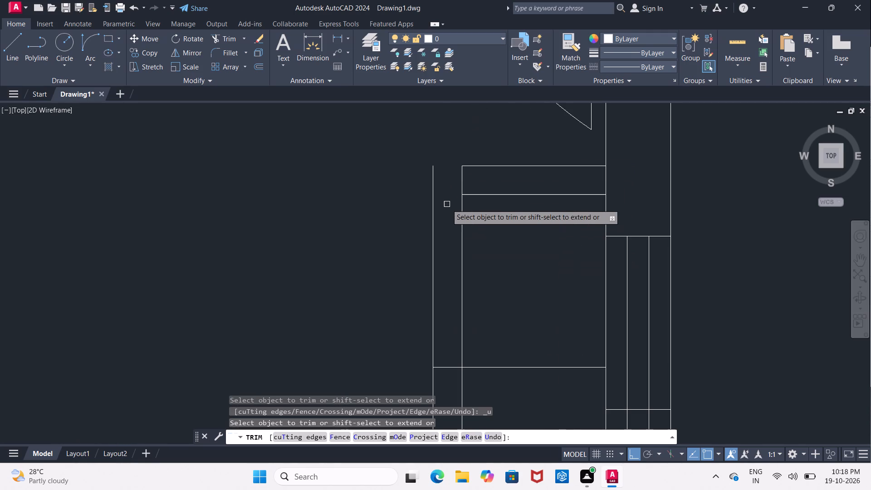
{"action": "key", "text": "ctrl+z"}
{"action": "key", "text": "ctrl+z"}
Trim the outer corner off the vertical strip's free end, cutting the front edge and end line back to their inset lines.
{"action": "scroll", "coordinate": [446, 205], "scroll_direction": "down", "scroll_amount": 3}
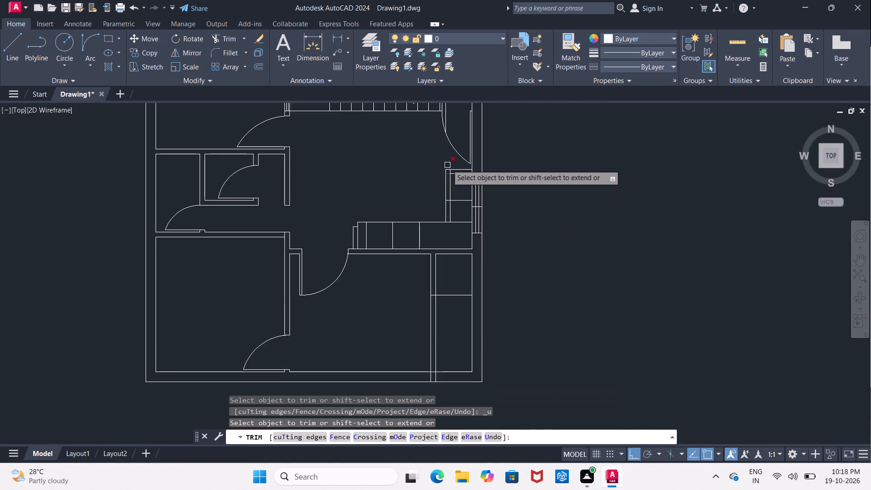
{"action": "scroll", "coordinate": [448, 161], "scroll_direction": "up", "scroll_amount": 3}
{"action": "middle_click_drag", "start_coordinate": [448, 174], "coordinate": [448, 168]}
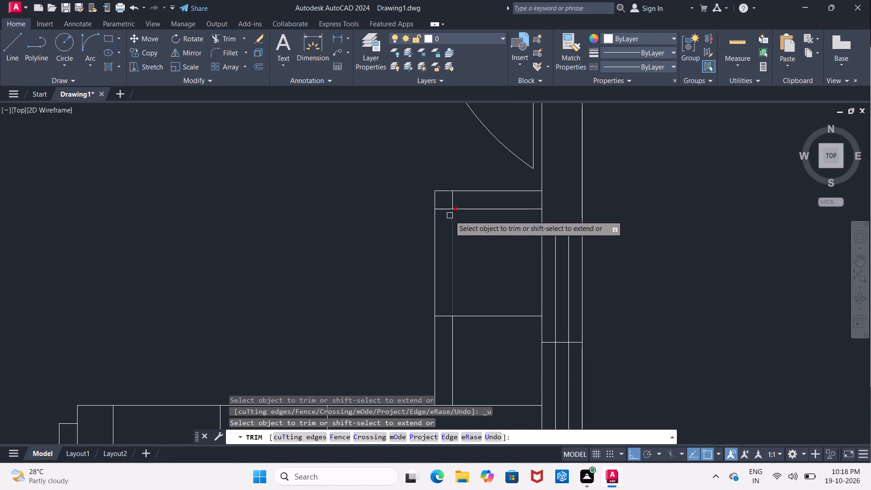
{"action": "left_click", "coordinate": [434, 202]}
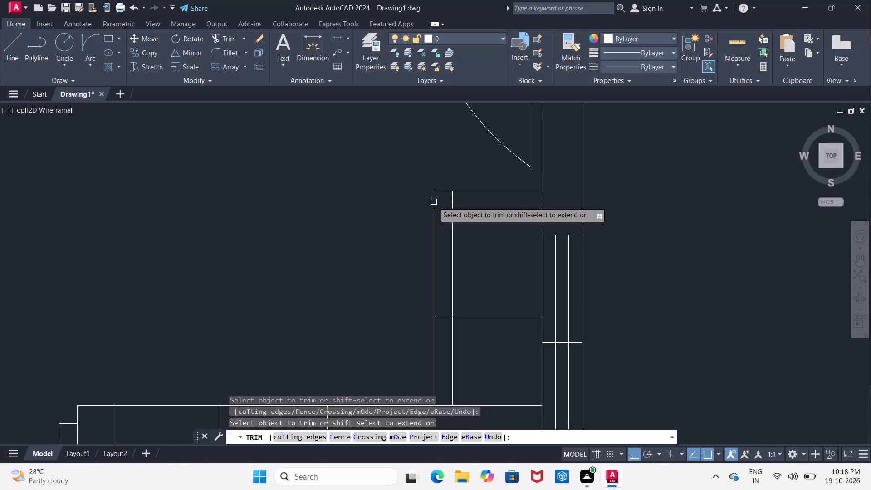
{"action": "left_click", "coordinate": [438, 192]}
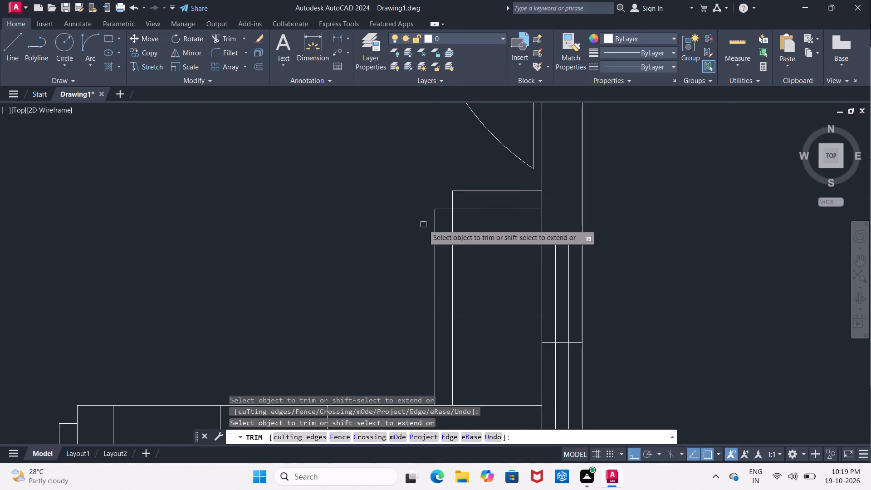
Trim the vertical strip's inset line out of the end unit and erase its remaining piece beside the corner.
{"action": "left_click", "coordinate": [452, 225]}
{"action": "scroll", "coordinate": [452, 225], "scroll_direction": "down", "scroll_amount": 3}
{"action": "middle_click_drag", "start_coordinate": [452, 226], "coordinate": [451, 201]}
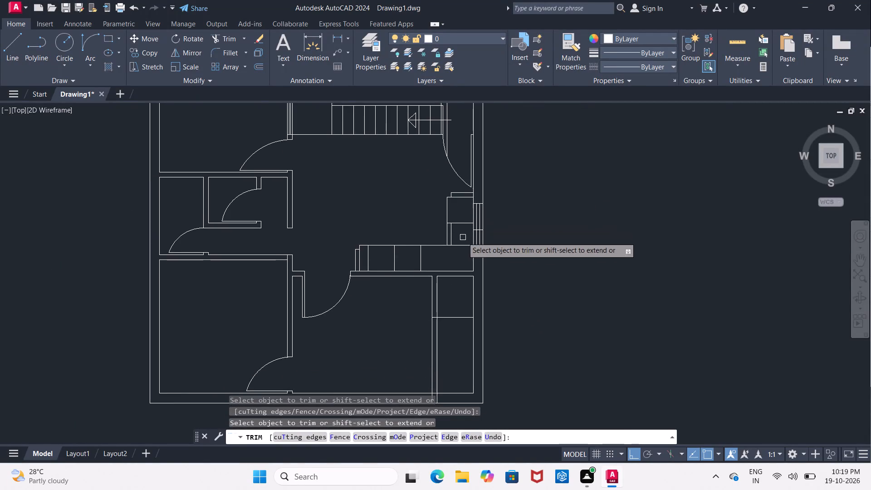
{"action": "scroll", "coordinate": [450, 242], "scroll_direction": "up", "scroll_amount": 3}
{"action": "double_click", "coordinate": [454, 237]}
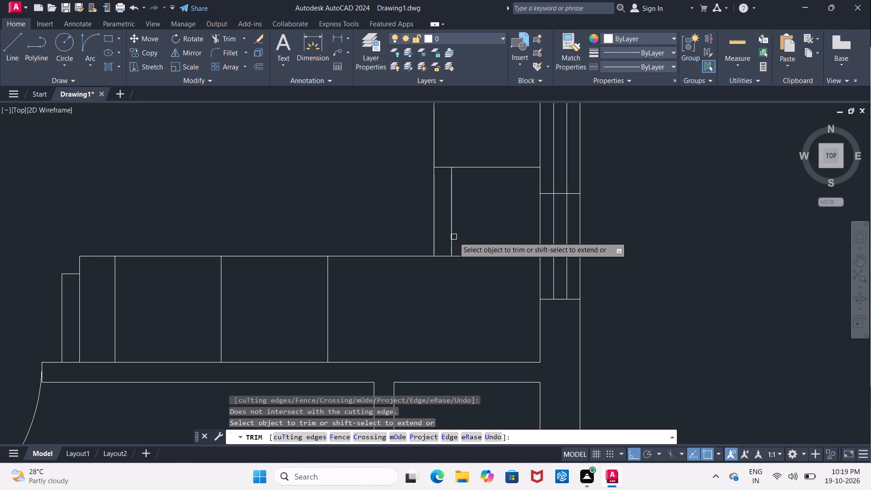
{"action": "key", "text": "Escape"}
{"action": "left_click", "coordinate": [452, 237]}
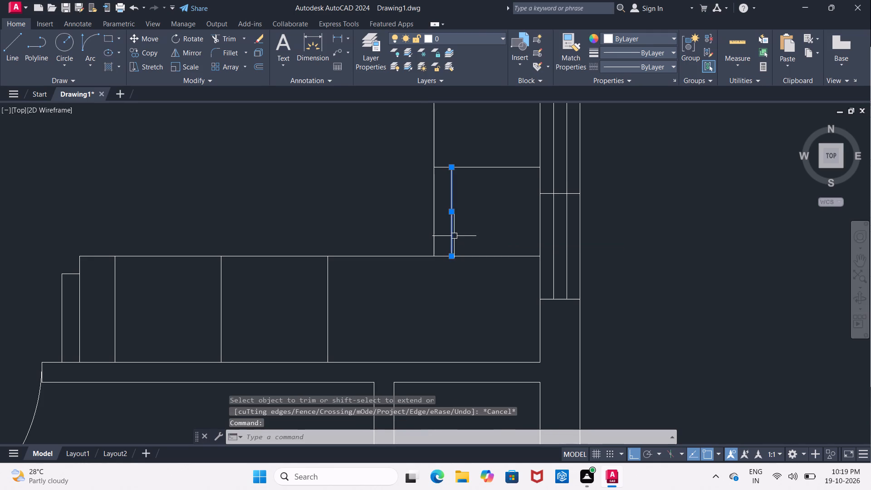
{"action": "key", "text": "Delete"}
Stretch the lower end of the vertical strip's front edge down through the corner, past the wall below.
{"action": "scroll", "coordinate": [455, 236], "scroll_direction": "down", "scroll_amount": 2}
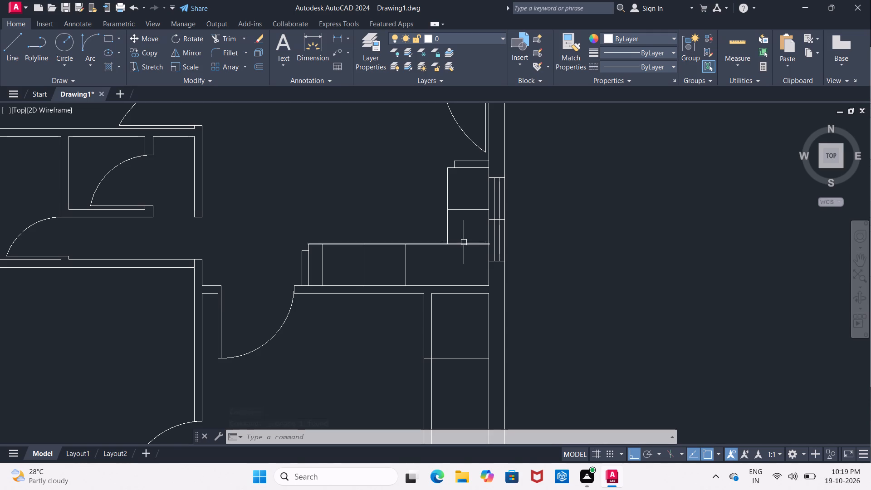
{"action": "left_click", "coordinate": [448, 236]}
{"action": "left_click", "coordinate": [449, 245]}
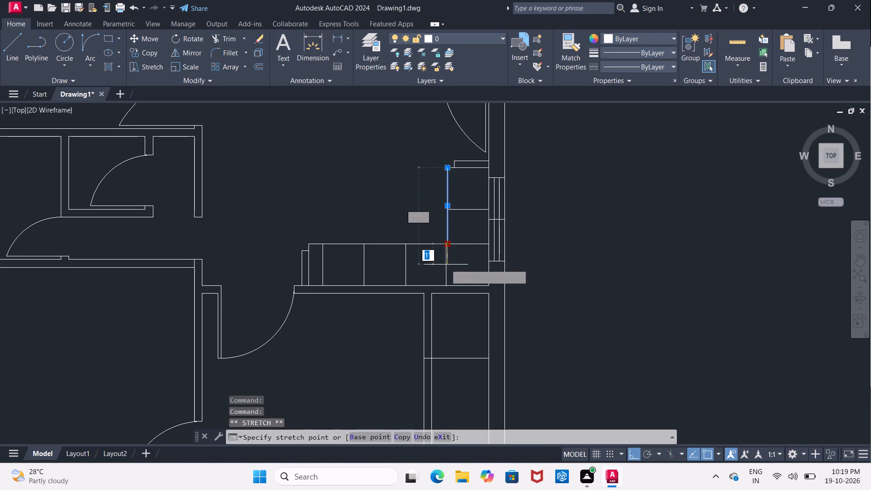
{"action": "left_click", "coordinate": [443, 305]}
{"action": "key", "text": "Escape"}
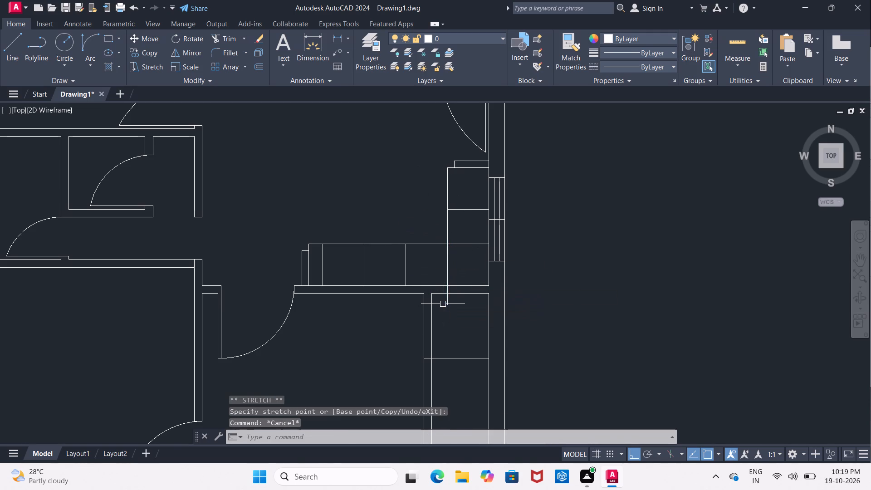
Trim the extended front edge at the wall's inner line and erase the leftover piece below the wall.
{"action": "key", "text": "t"}
{"action": "type", "text": "r"}
{"action": "key", "text": "space"}
{"action": "key", "text": "space"}
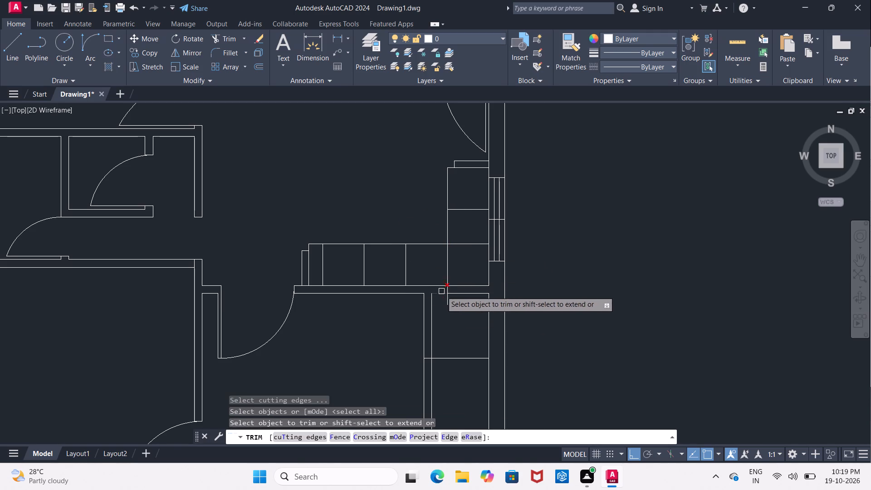
{"action": "scroll", "coordinate": [441, 291], "scroll_direction": "up", "scroll_amount": 3}
{"action": "left_click", "coordinate": [458, 283]}
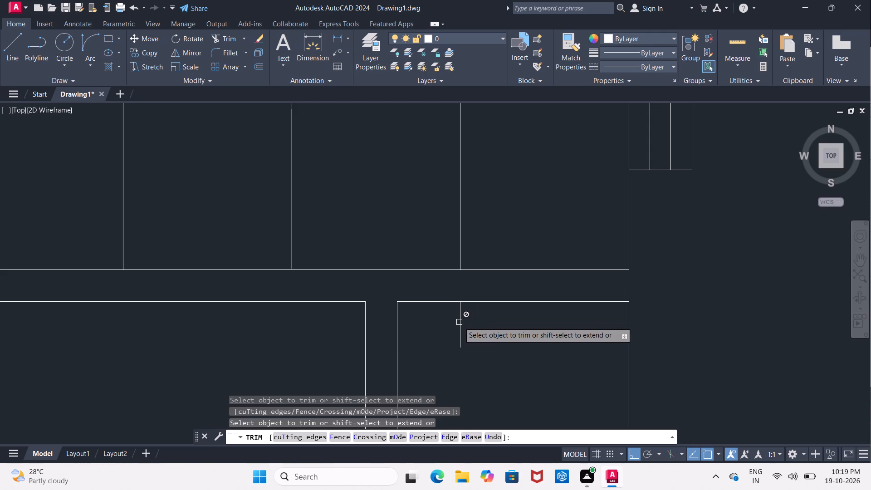
{"action": "key", "text": "Escape"}
{"action": "left_click", "coordinate": [459, 322]}
{"action": "key", "text": "Delete"}
{"action": "scroll", "coordinate": [459, 320], "scroll_direction": "down", "scroll_amount": 2}
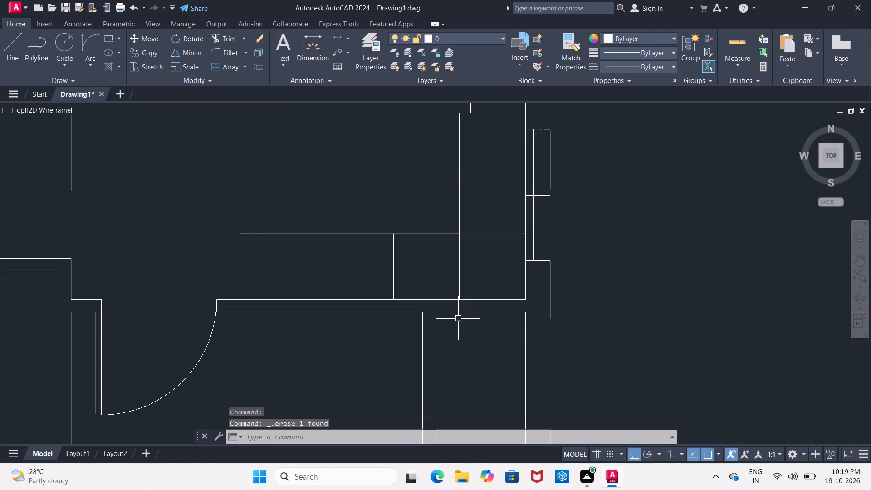
{"action": "key", "text": "Escape"}
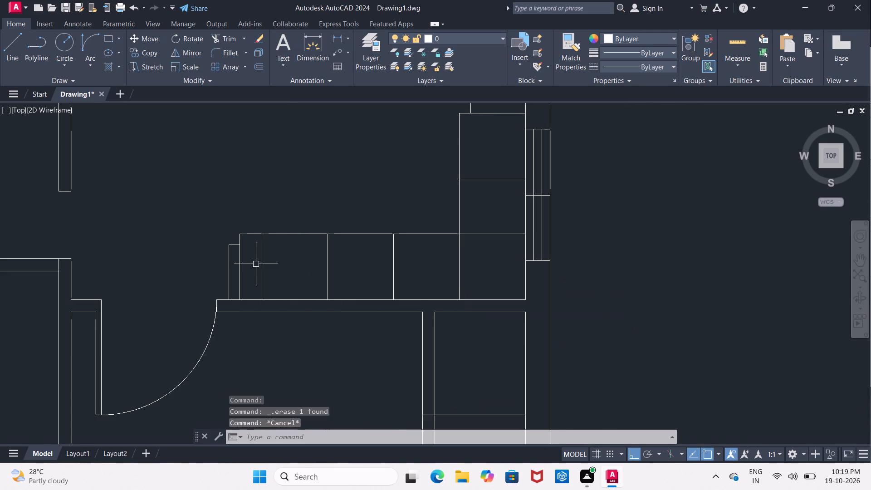
Erase the inner line nearest the free end of the horizontal strip.
{"action": "left_click", "coordinate": [262, 276]}
{"action": "key", "text": "Delete"}
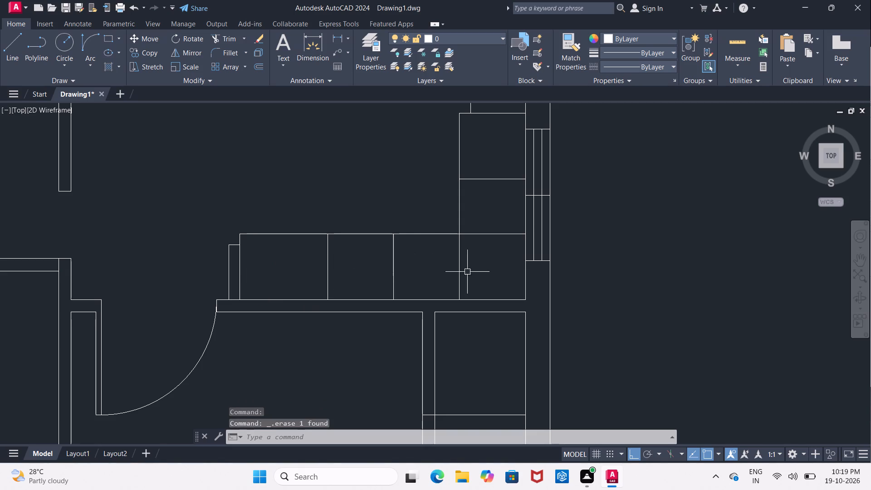
With Ortho off, move the horizontal strip's first divider about 7 1/2" along the front edge toward the free end.
{"action": "left_click", "coordinate": [326, 274]}
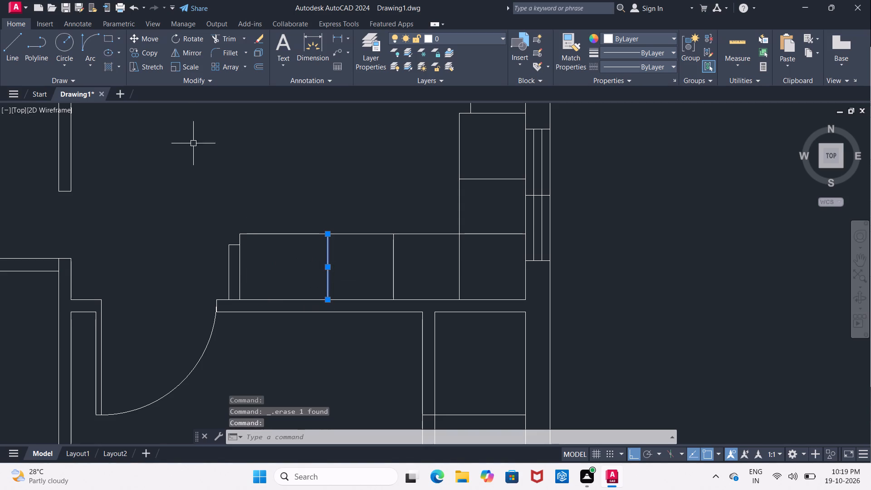
{"action": "left_click", "coordinate": [132, 34]}
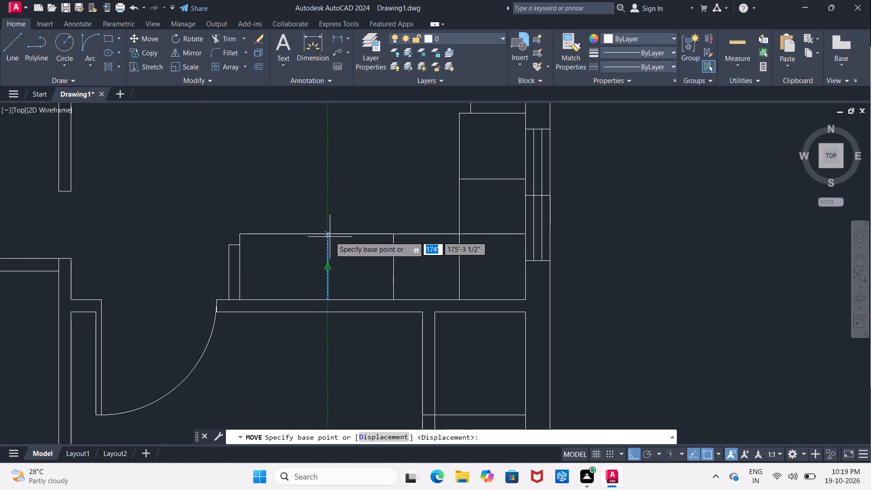
{"action": "left_click", "coordinate": [329, 234]}
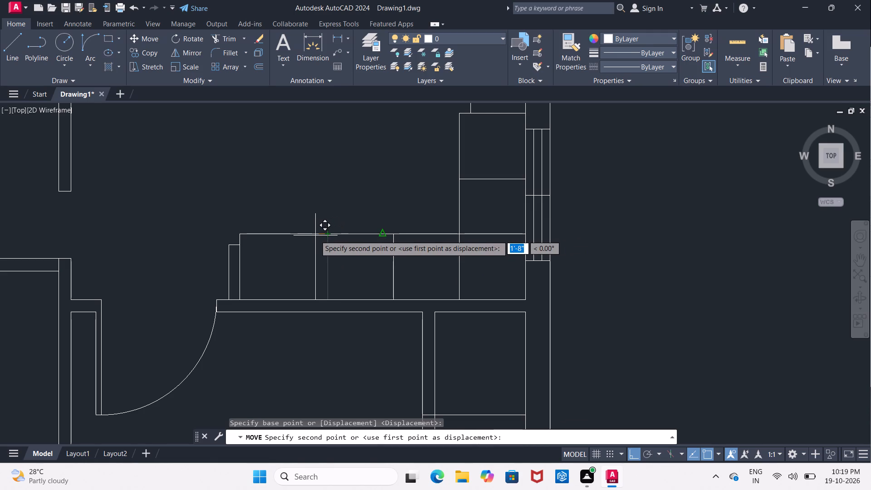
{"action": "left_click", "coordinate": [632, 451]}
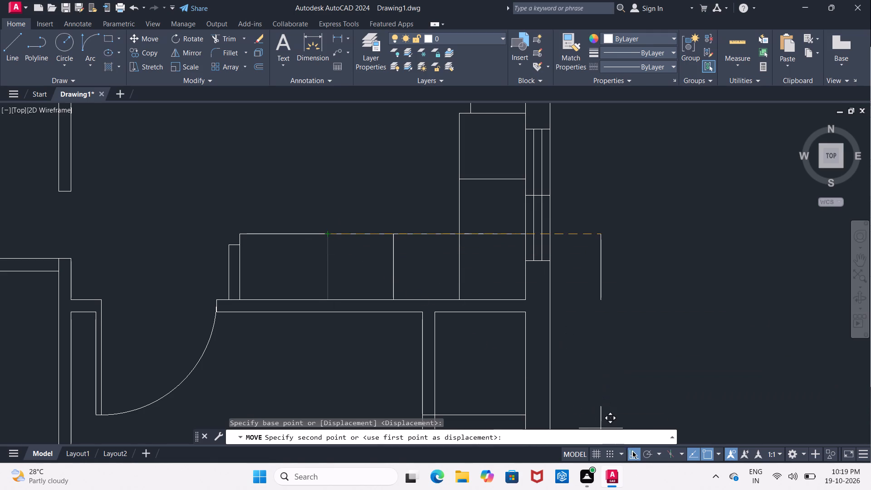
{"action": "left_click", "coordinate": [308, 229]}
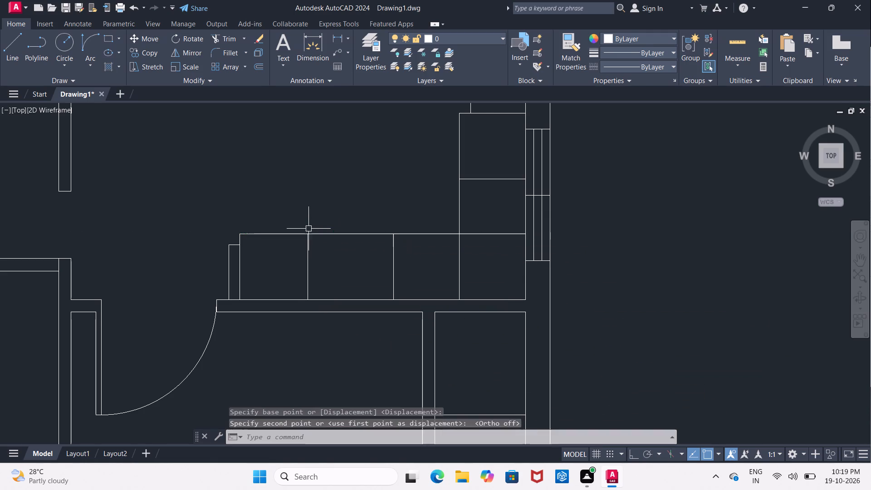
Move the horizontal strip's second divider about 6 1/2" along the front edge toward the free end.
{"action": "left_click", "coordinate": [394, 267]}
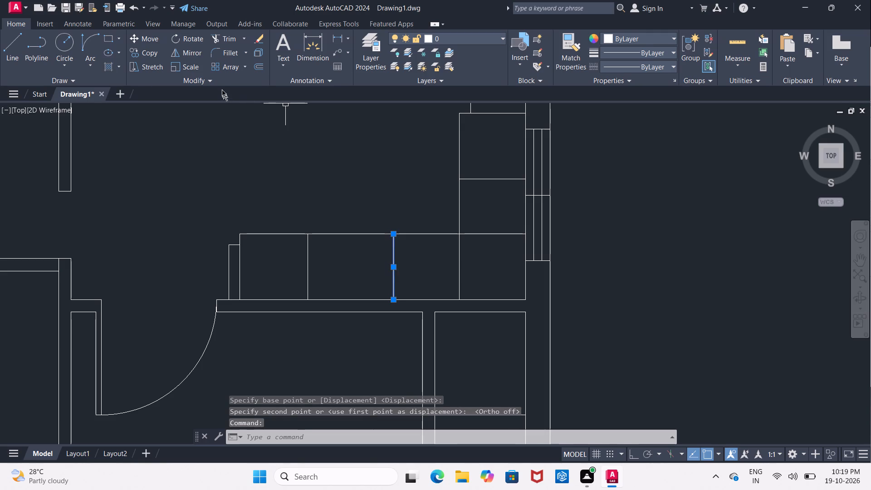
{"action": "left_click", "coordinate": [156, 37]}
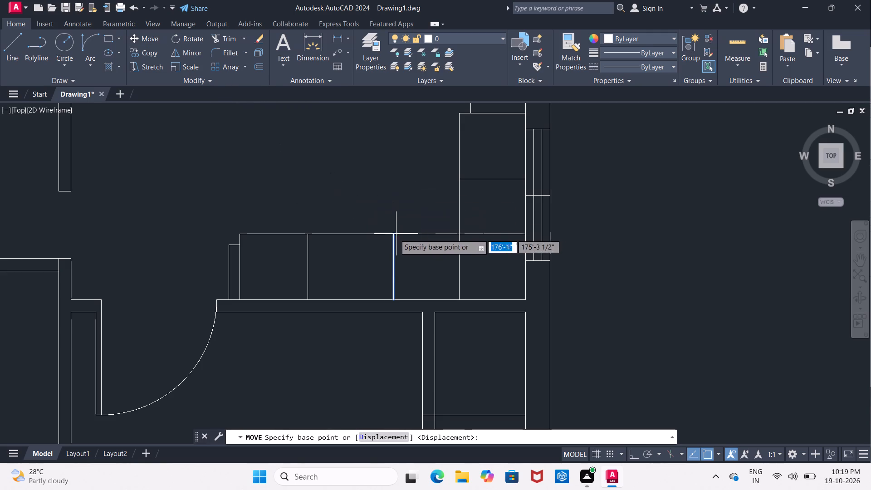
{"action": "left_click", "coordinate": [394, 234]}
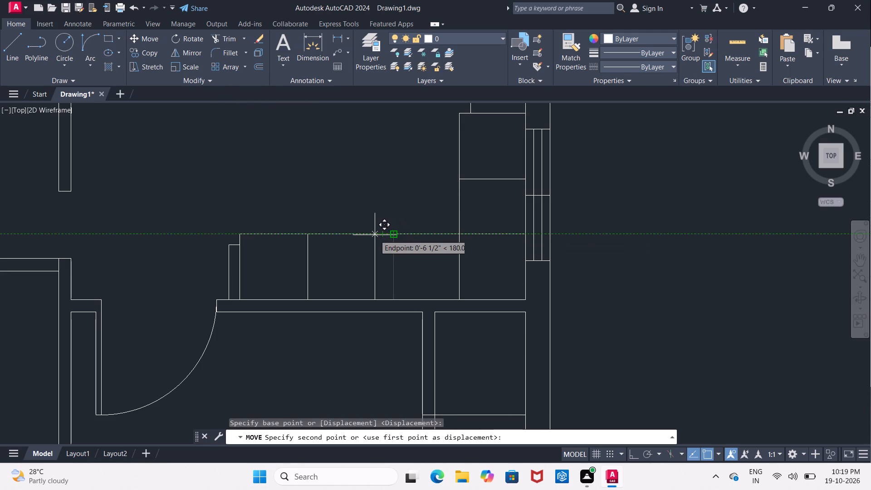
{"action": "left_click", "coordinate": [375, 235]}
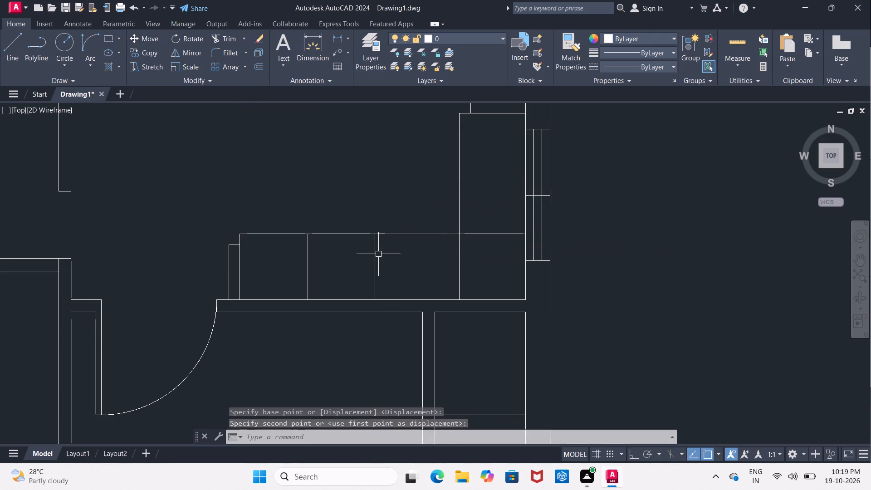
Move the second divider again from its front endpoint to adjust its position along the horizontal strip's front edge.
{"action": "left_click", "coordinate": [377, 255]}
{"action": "left_click", "coordinate": [159, 40]}
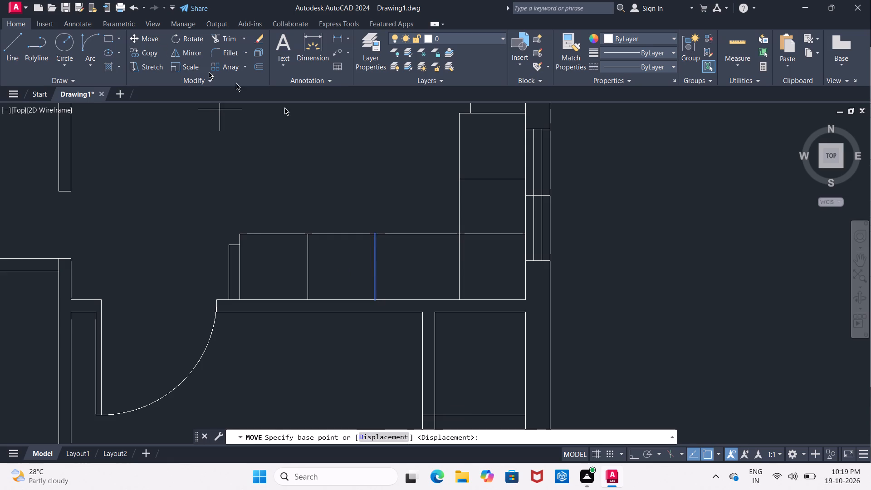
{"action": "left_click", "coordinate": [376, 235]}
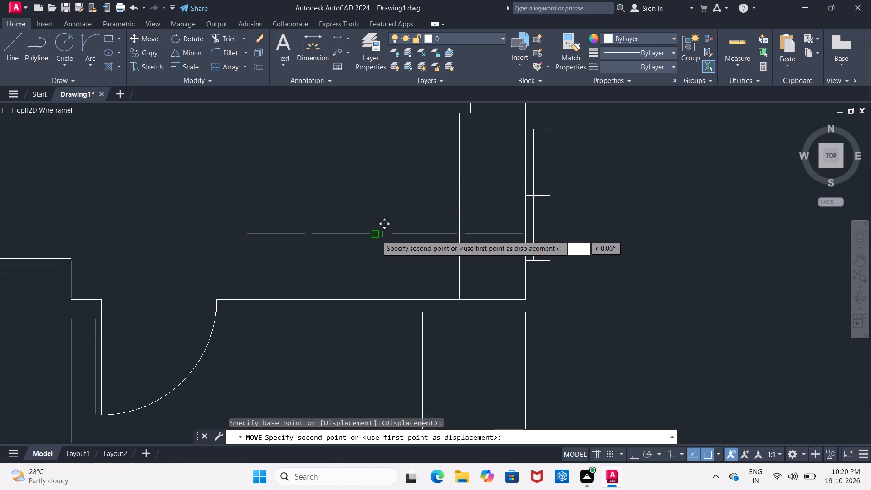
{"action": "scroll", "coordinate": [377, 235], "scroll_direction": "up", "scroll_amount": 3}
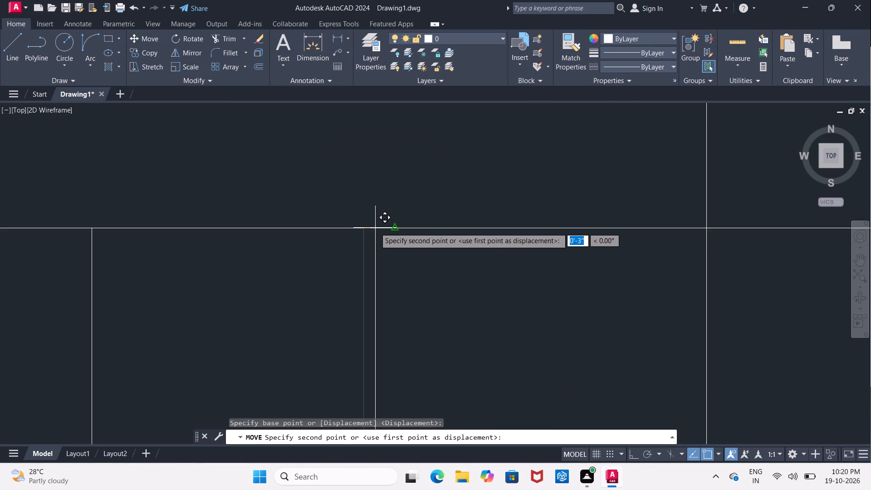
Finish moving the vertical divider line about 3" along the counter's edge.
{"action": "left_click", "coordinate": [377, 228]}
{"action": "scroll", "coordinate": [387, 228], "scroll_direction": "down", "scroll_amount": 4}
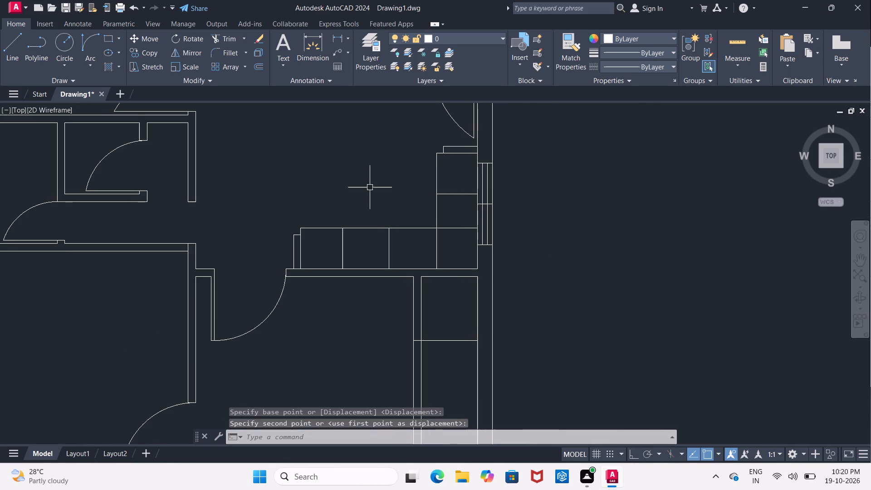
{"action": "middle_click_drag", "start_coordinate": [370, 185], "coordinate": [371, 216]}
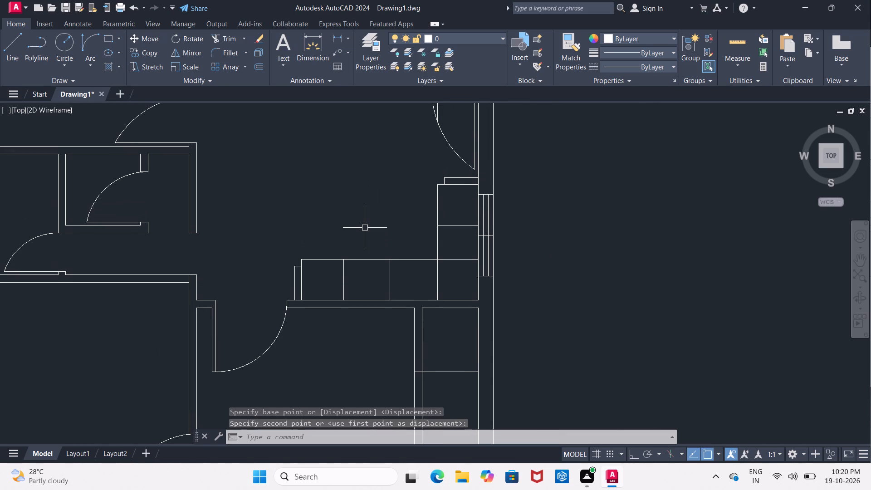
Offset the wall lines behind both legs of the L-shaped counter 2" inward.
{"action": "key", "text": "o"}
{"action": "key", "text": "Return"}
{"action": "type", "text": "2\""}
{"action": "key", "text": "Return"}
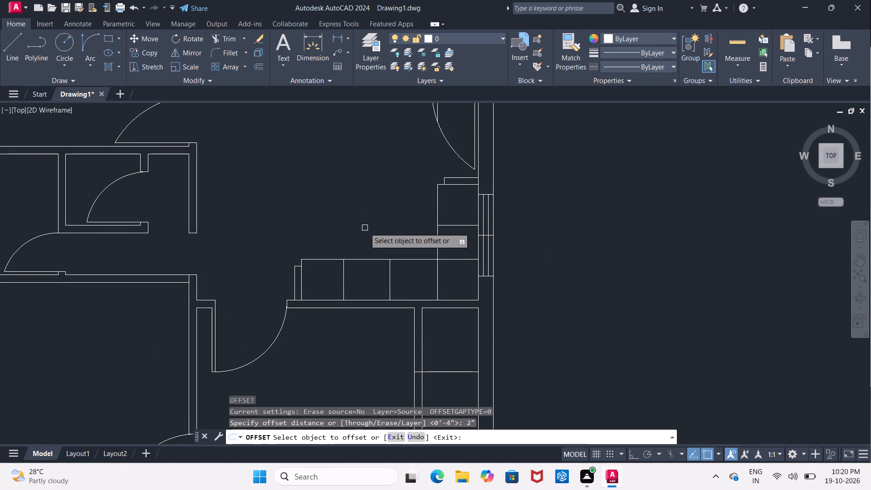
{"action": "scroll", "coordinate": [380, 288], "scroll_direction": "up", "scroll_amount": 2}
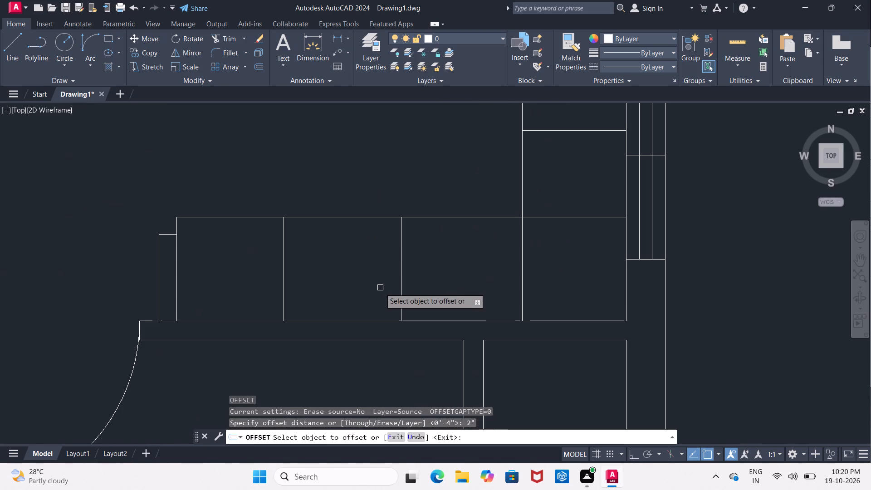
{"action": "left_click", "coordinate": [382, 322]}
{"action": "left_click", "coordinate": [372, 287]}
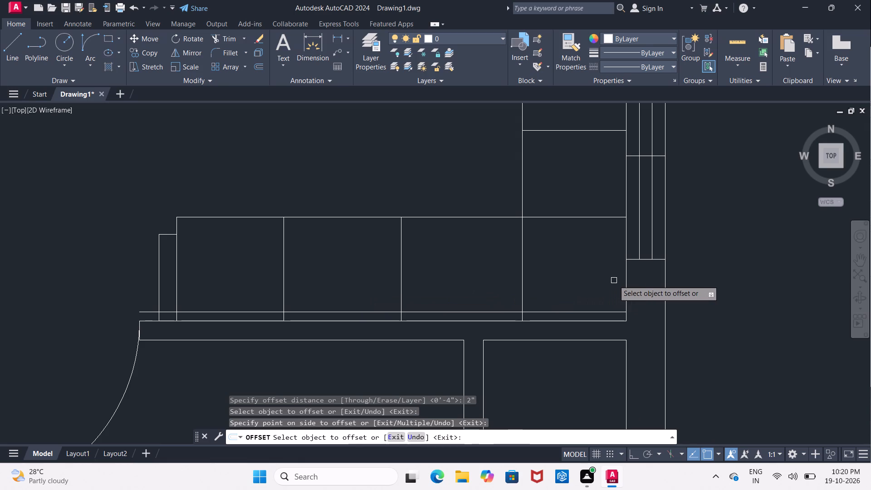
{"action": "left_click", "coordinate": [628, 282]}
{"action": "left_click", "coordinate": [596, 286]}
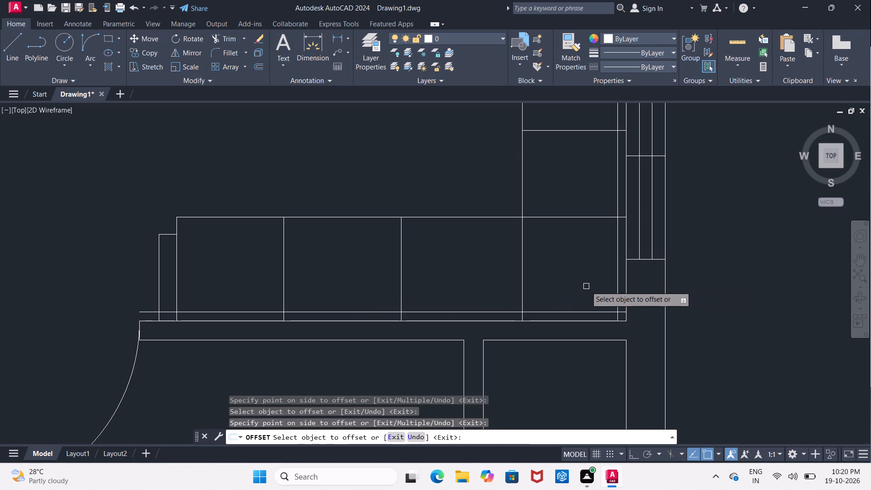
{"action": "key", "text": "Escape"}
Trim the horizontal offset line past the counter's left end, and the end line's stub below the offset.
{"action": "type", "text": "tr"}
{"action": "key", "text": "space"}
{"action": "key", "text": "space"}
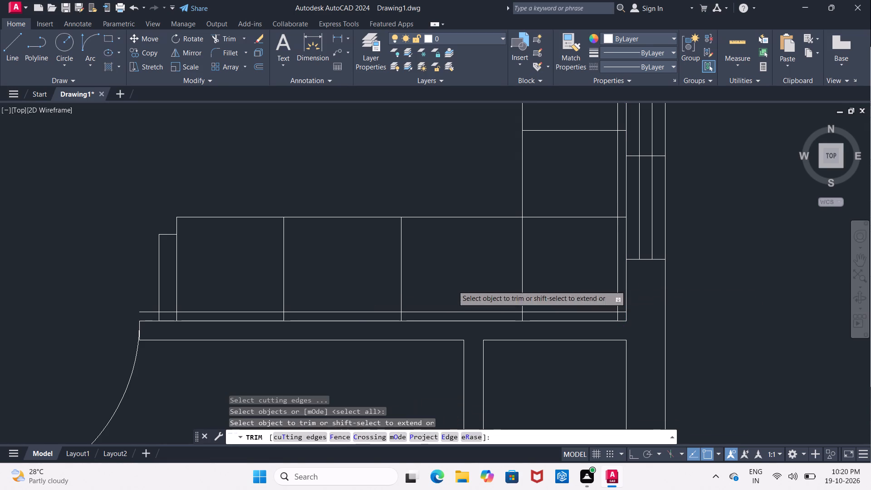
{"action": "left_click", "coordinate": [142, 311]}
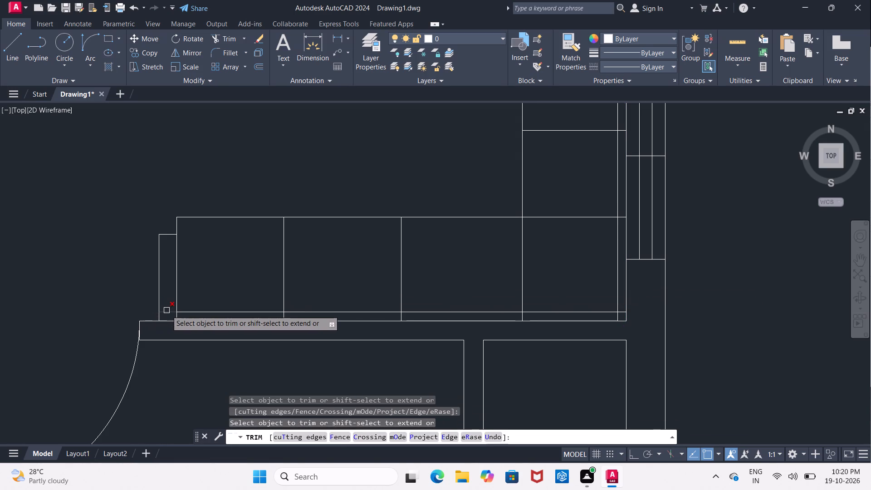
{"action": "left_click", "coordinate": [167, 311]}
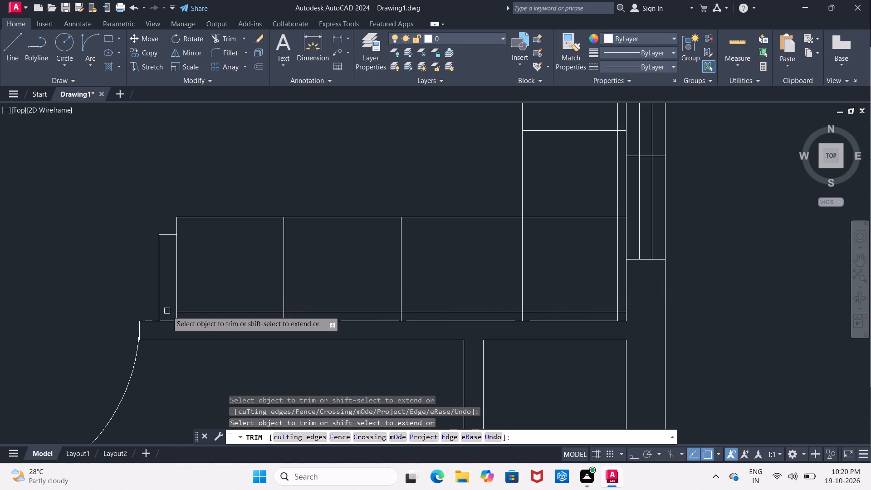
{"action": "scroll", "coordinate": [180, 338], "scroll_direction": "up", "scroll_amount": 2}
{"action": "left_click", "coordinate": [170, 287]}
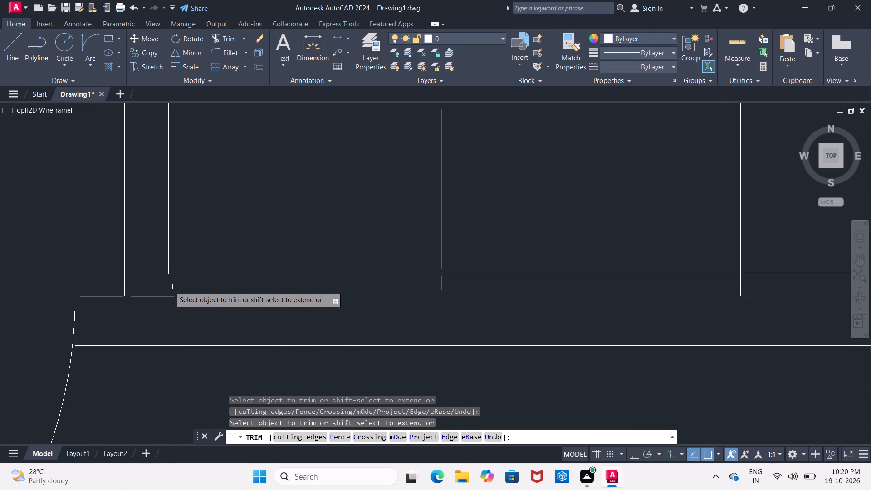
Trim the divider stubs behind the horizontal counter leg and the crossing offset-line ends at the inner wall corner.
{"action": "left_click", "coordinate": [442, 288]}
{"action": "middle_click_drag", "start_coordinate": [474, 290], "coordinate": [83, 287]}
{"action": "left_click", "coordinate": [350, 281]}
{"action": "middle_click_drag", "start_coordinate": [450, 281], "coordinate": [443, 281]}
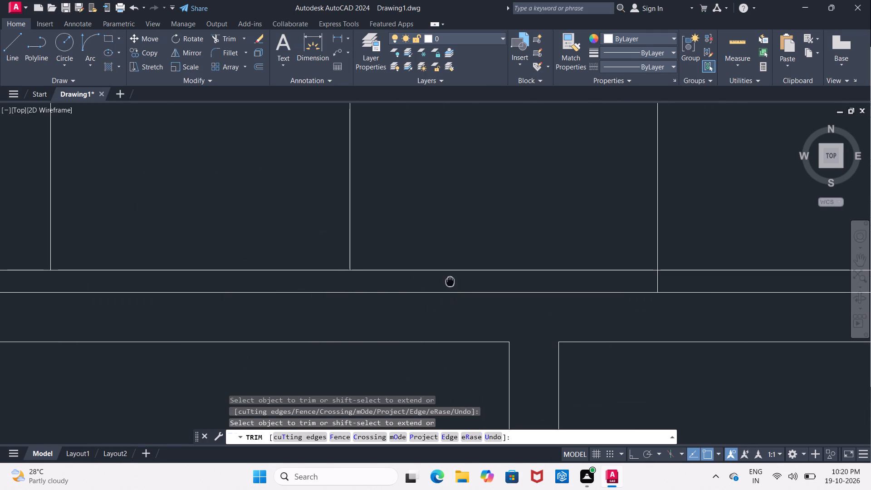
{"action": "middle_click_drag", "start_coordinate": [443, 281], "coordinate": [102, 284]}
{"action": "left_click", "coordinate": [310, 282]}
{"action": "middle_click_drag", "start_coordinate": [410, 284], "coordinate": [191, 284]}
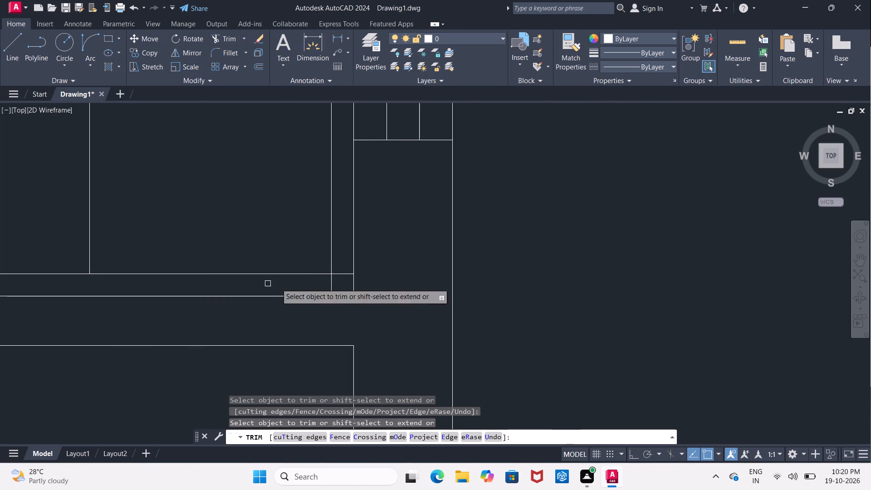
{"action": "left_click", "coordinate": [333, 288]}
{"action": "left_click", "coordinate": [343, 271]}
{"action": "left_click", "coordinate": [344, 274]}
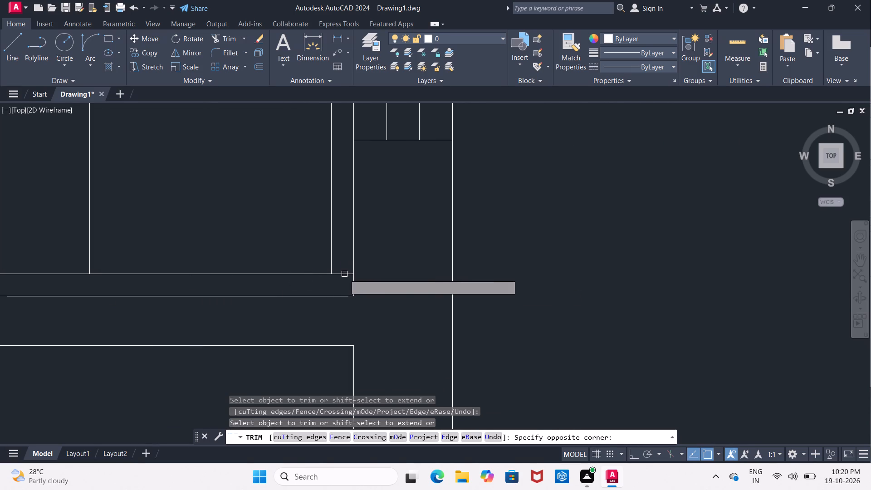
{"action": "left_click", "coordinate": [345, 276]}
Trim the horizontal counter edge and divider stubs between the vertical offset line and the right wall.
{"action": "middle_click_drag", "start_coordinate": [351, 250], "coordinate": [363, 377]}
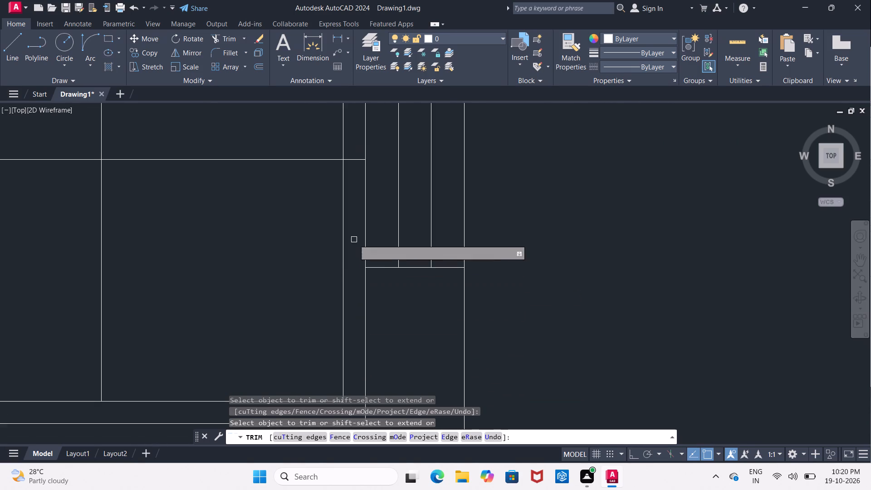
{"action": "scroll", "coordinate": [354, 240], "scroll_direction": "down", "scroll_amount": 1}
{"action": "left_click", "coordinate": [354, 187]}
{"action": "middle_click_drag", "start_coordinate": [354, 193], "coordinate": [360, 402]}
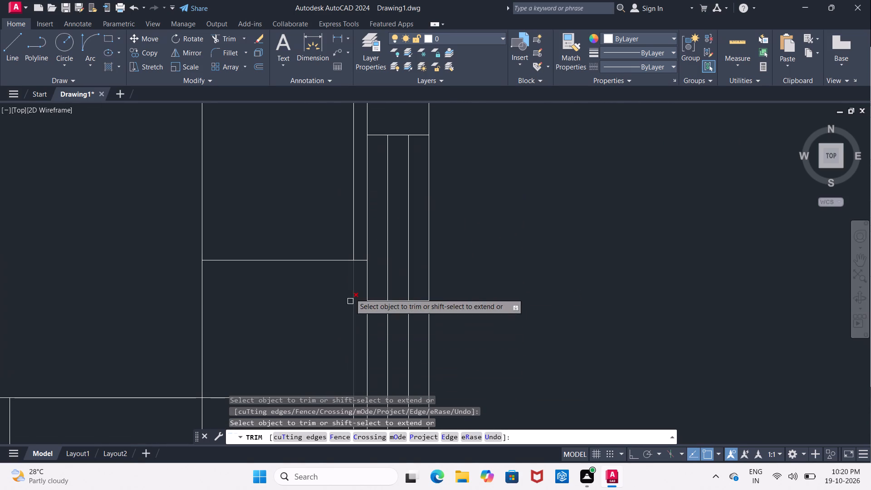
{"action": "left_click", "coordinate": [363, 260]}
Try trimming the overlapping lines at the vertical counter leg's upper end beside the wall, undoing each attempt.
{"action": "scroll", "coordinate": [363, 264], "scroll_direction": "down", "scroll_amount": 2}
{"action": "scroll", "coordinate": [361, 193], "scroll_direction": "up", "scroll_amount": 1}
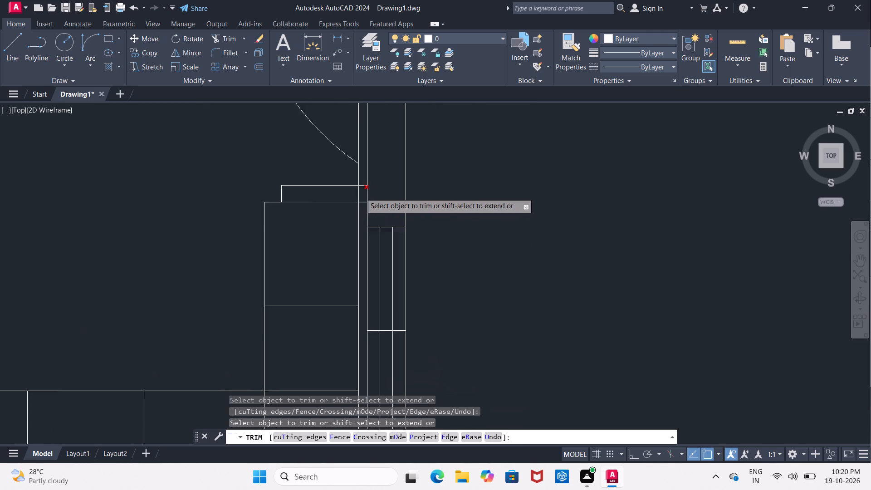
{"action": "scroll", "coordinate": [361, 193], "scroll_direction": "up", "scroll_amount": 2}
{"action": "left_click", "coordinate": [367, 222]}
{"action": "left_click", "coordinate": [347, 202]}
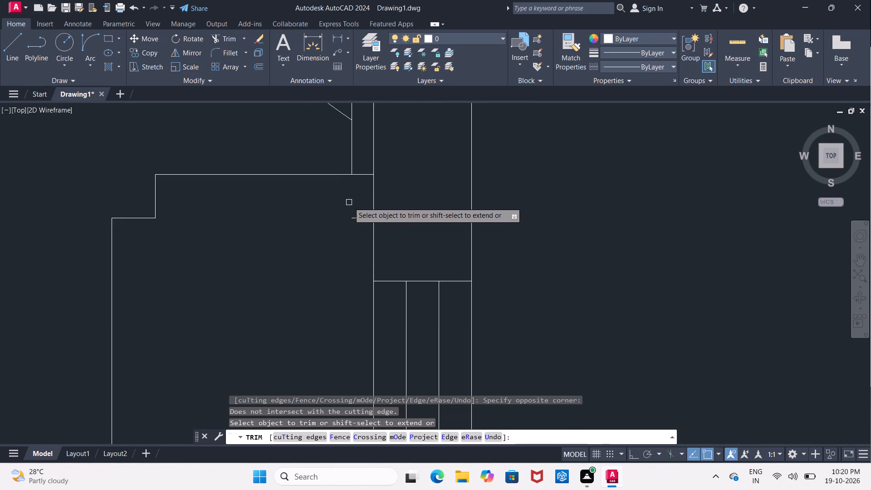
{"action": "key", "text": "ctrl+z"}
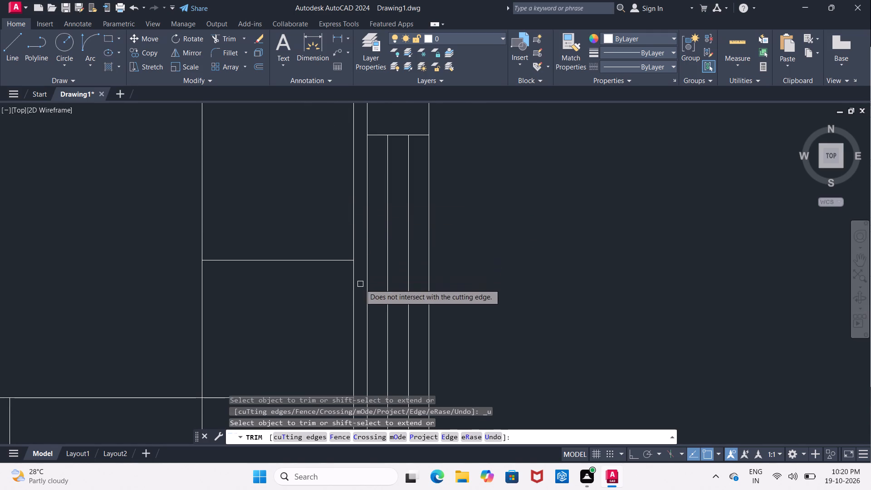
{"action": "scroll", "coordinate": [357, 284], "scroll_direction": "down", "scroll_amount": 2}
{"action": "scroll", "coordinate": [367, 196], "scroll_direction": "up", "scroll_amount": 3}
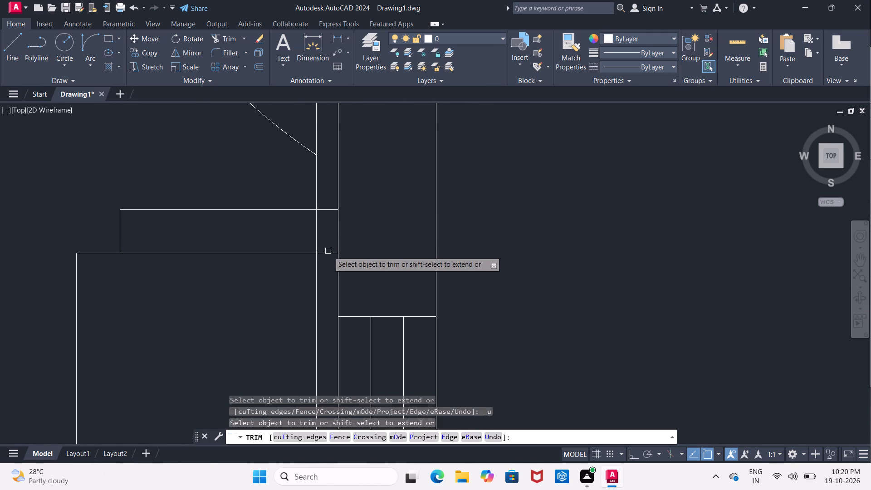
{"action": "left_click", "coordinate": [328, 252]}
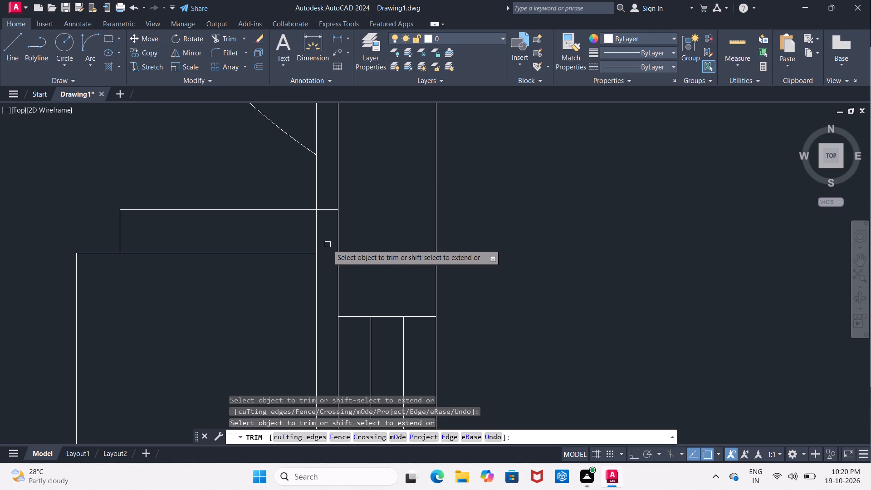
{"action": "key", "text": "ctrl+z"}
Trim the counter's top-edge stub at the wall and the vertical offset line between that edge and the small rectangle's top.
{"action": "scroll", "coordinate": [329, 247], "scroll_direction": "down", "scroll_amount": 3}
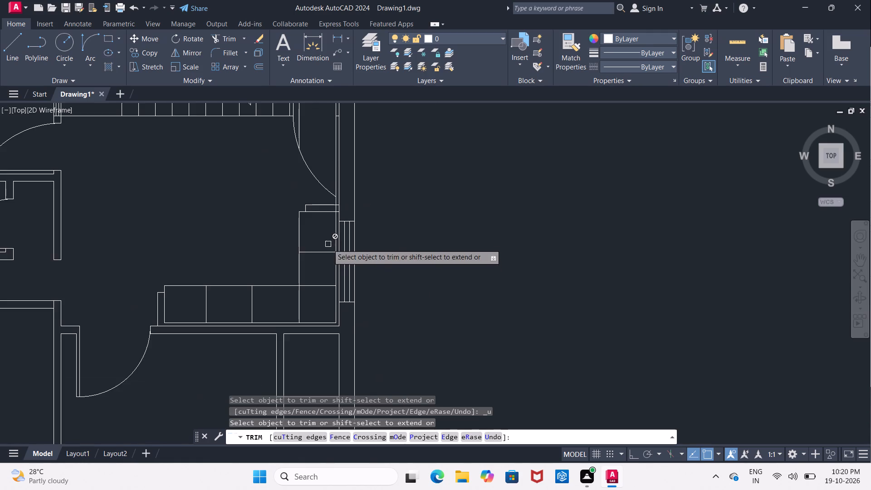
{"action": "scroll", "coordinate": [328, 241], "scroll_direction": "up", "scroll_amount": 2}
{"action": "scroll", "coordinate": [351, 157], "scroll_direction": "up", "scroll_amount": 2}
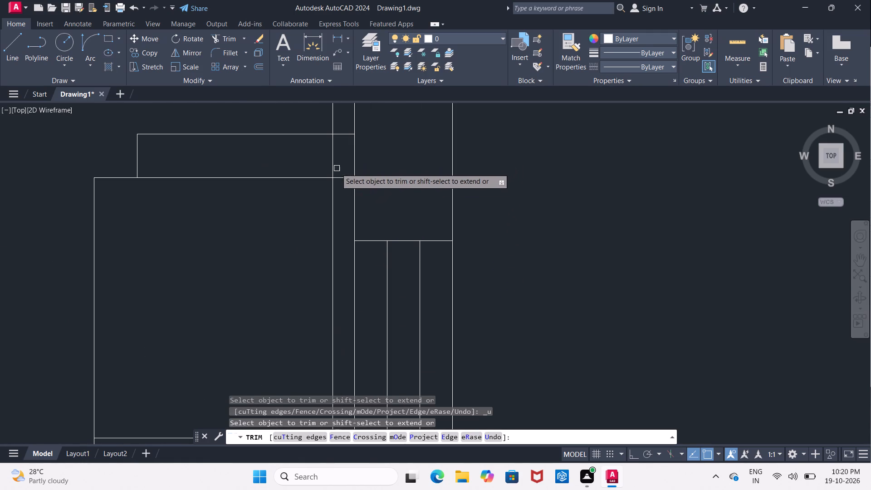
{"action": "left_click", "coordinate": [344, 176]}
{"action": "left_click", "coordinate": [333, 159]}
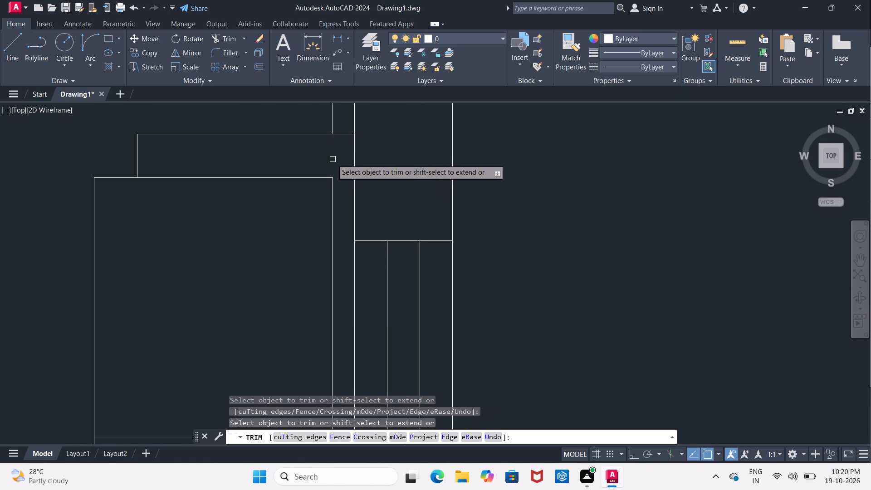
{"action": "middle_click_drag", "start_coordinate": [332, 158], "coordinate": [325, 233]}
{"action": "key", "text": "Escape"}
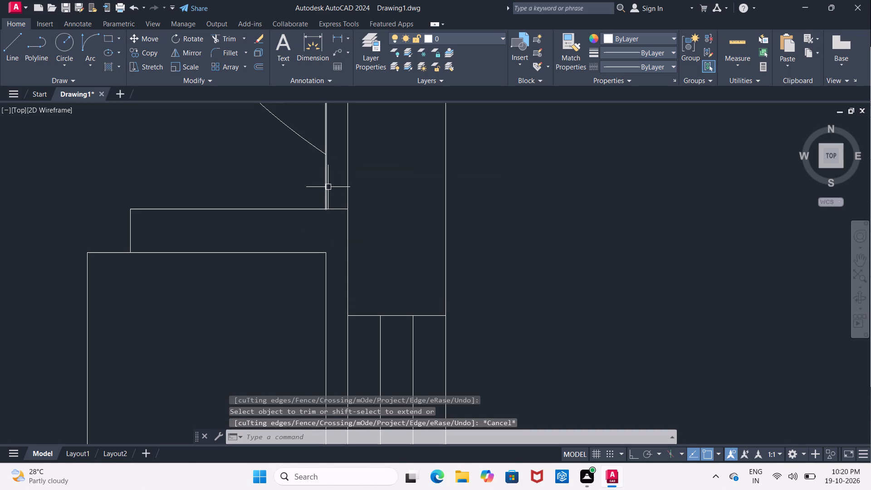
Delete the leftover offset-line segment above the counter beside the door.
{"action": "left_click", "coordinate": [328, 187]}
{"action": "key", "text": "Delete"}
Delete the horizontal line crossing the narrow space in the plan's lower-right corner.
{"action": "scroll", "coordinate": [328, 191], "scroll_direction": "down", "scroll_amount": 6}
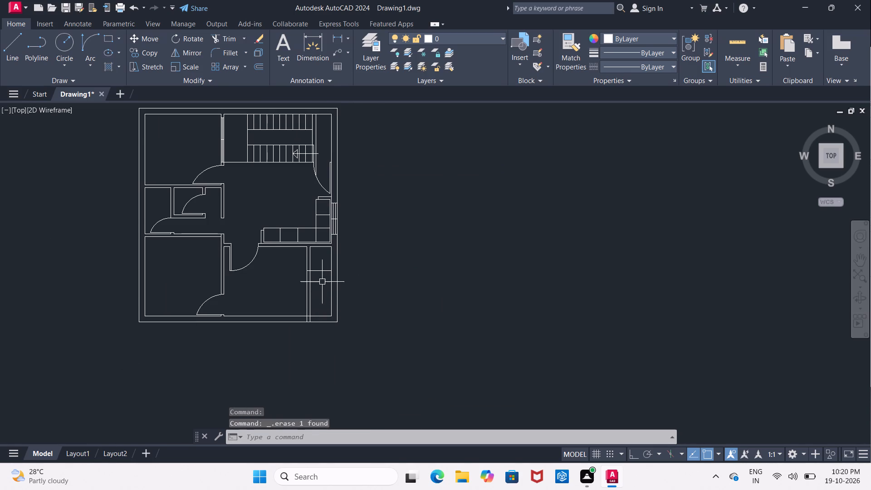
{"action": "scroll", "coordinate": [322, 280], "scroll_direction": "up", "scroll_amount": 2}
{"action": "left_click", "coordinate": [321, 257]}
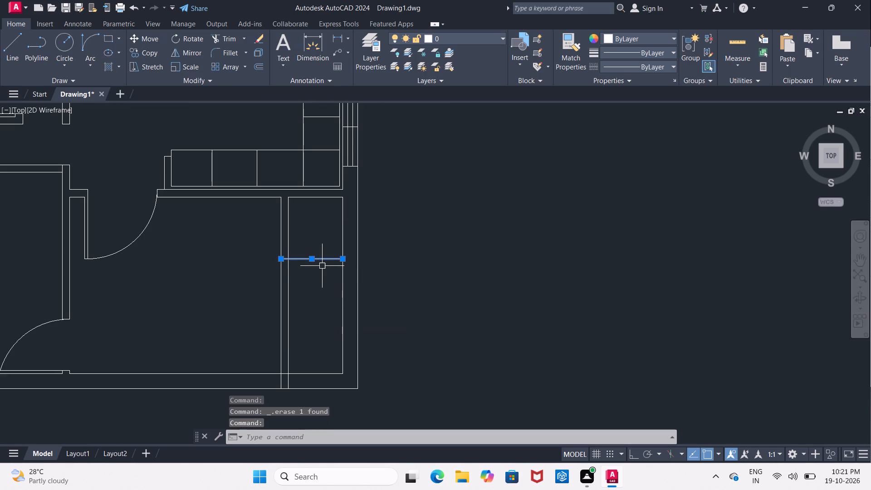
{"action": "key", "text": "Delete"}
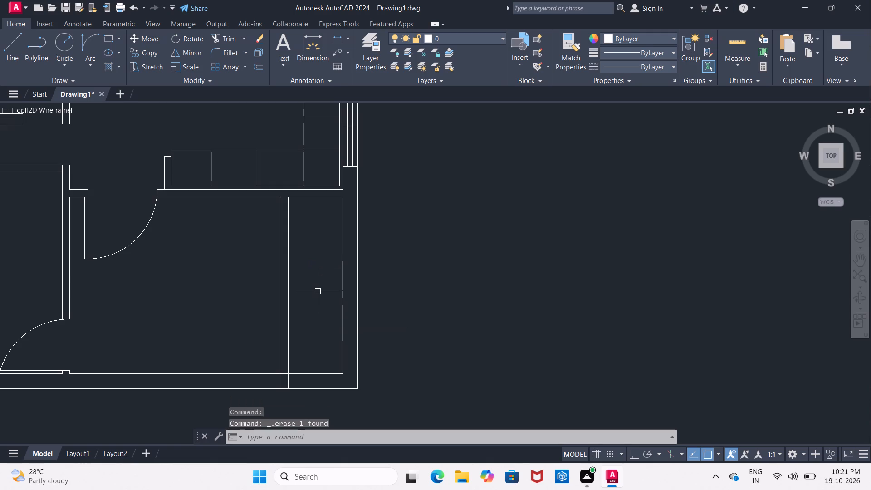
{"action": "key", "text": "Escape"}
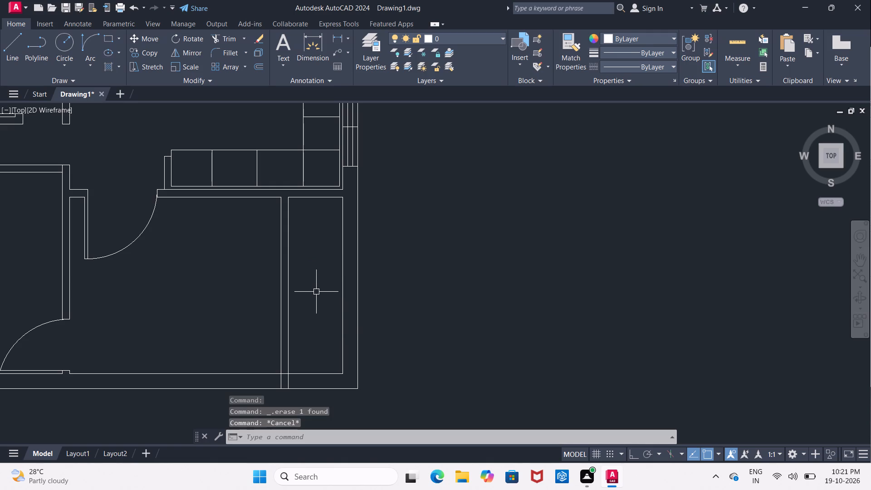
Offset the bottom inner wall line of the narrow lower-right space 3'6" upward.
{"action": "key", "text": "o"}
{"action": "key", "text": "Return"}
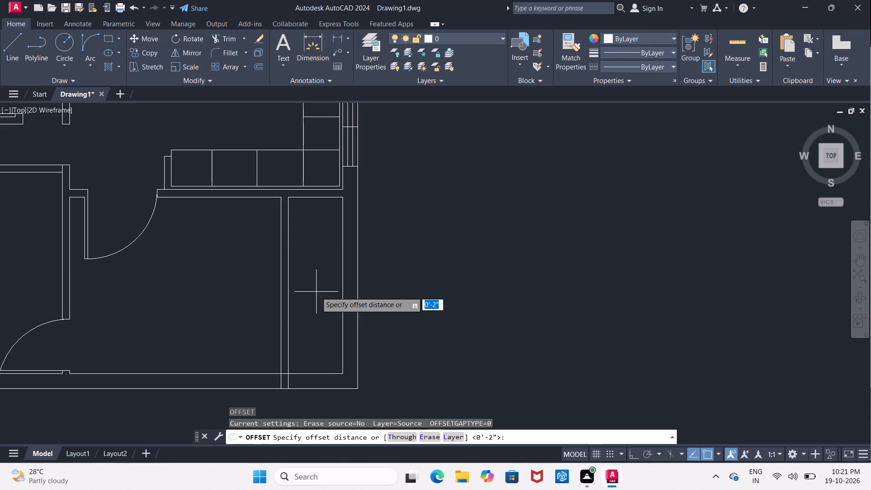
{"action": "key", "text": "3"}
{"action": "key", "text": "apostrophe"}
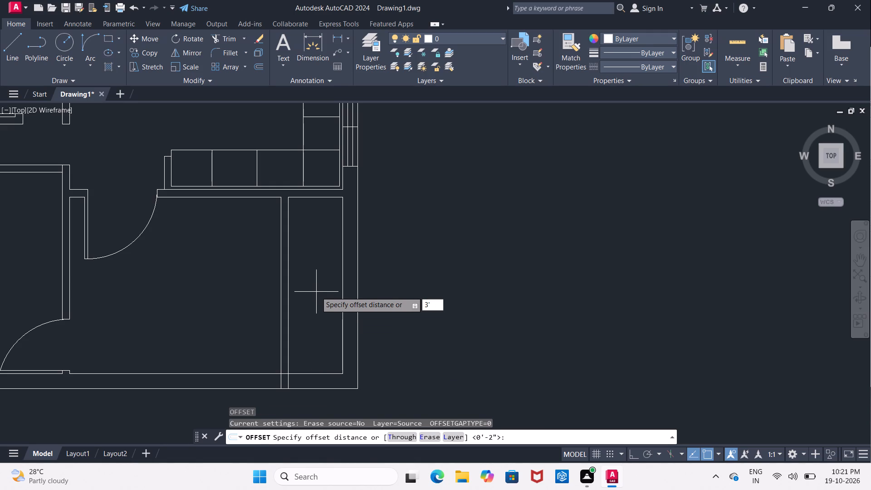
{"action": "type", "text": "6\""}
{"action": "key", "text": "Return"}
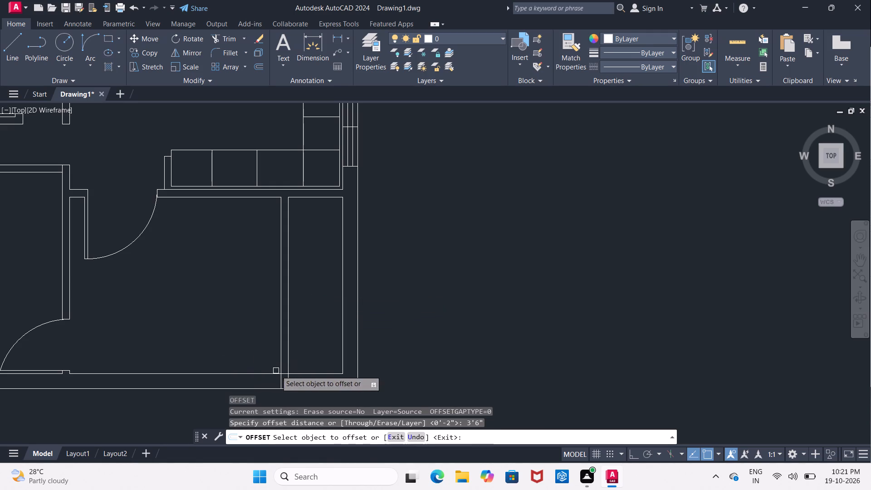
{"action": "left_click", "coordinate": [303, 373]}
{"action": "left_click", "coordinate": [307, 342]}
{"action": "key", "text": "Escape"}
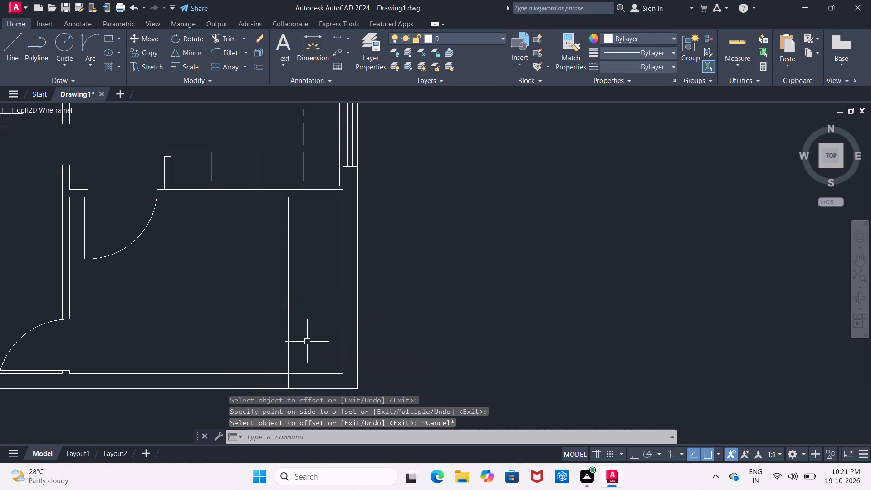
Trim both vertical partition lines between the new horizontal line and the bottom inner wall line.
{"action": "type", "text": "tr"}
{"action": "key", "text": "space"}
{"action": "key", "text": "space"}
{"action": "left_click_drag", "start_coordinate": [241, 341], "coordinate": [260, 341]}
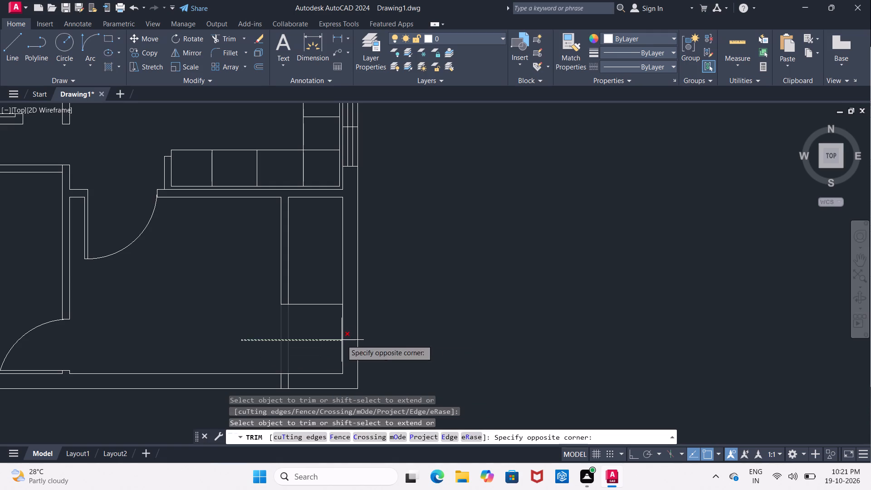
{"action": "left_click", "coordinate": [314, 341]}
{"action": "left_click_drag", "start_coordinate": [242, 340], "coordinate": [262, 339]}
{"action": "left_click", "coordinate": [300, 339]}
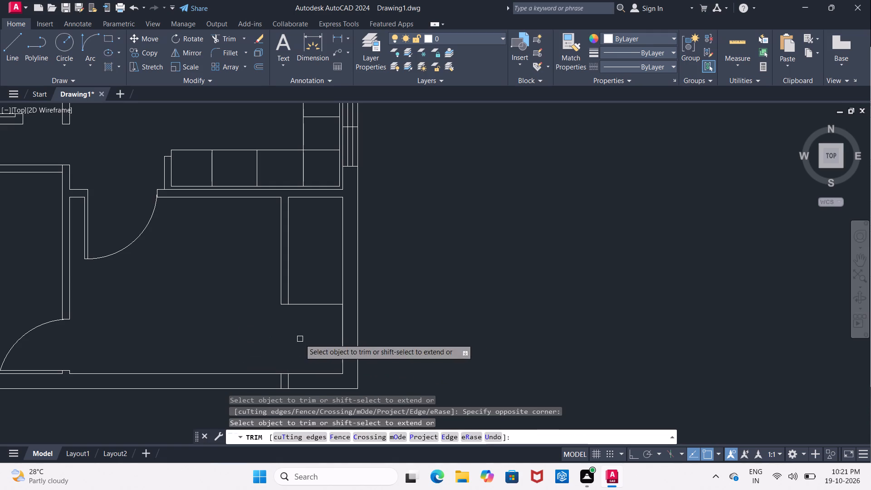
Trim the horizontal offset line between the partition's lower end and the outer wall beside it.
{"action": "left_click_drag", "start_coordinate": [305, 286], "coordinate": [305, 305]}
{"action": "left_click", "coordinate": [309, 325]}
Delete the two leftover vertical partition segments inside the bottom outer wall.
{"action": "scroll", "coordinate": [285, 383], "scroll_direction": "up", "scroll_amount": 1}
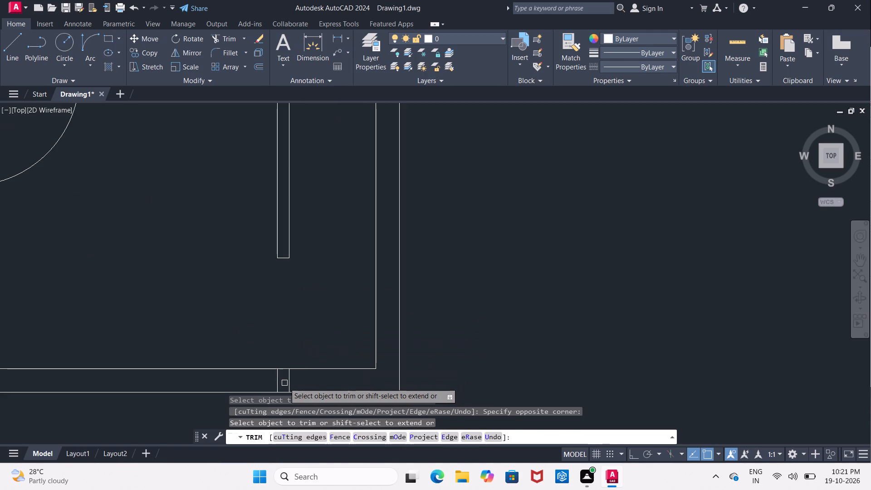
{"action": "left_click", "coordinate": [279, 382]}
{"action": "key", "text": "Escape"}
{"action": "left_click", "coordinate": [279, 382]}
{"action": "left_click", "coordinate": [290, 382]}
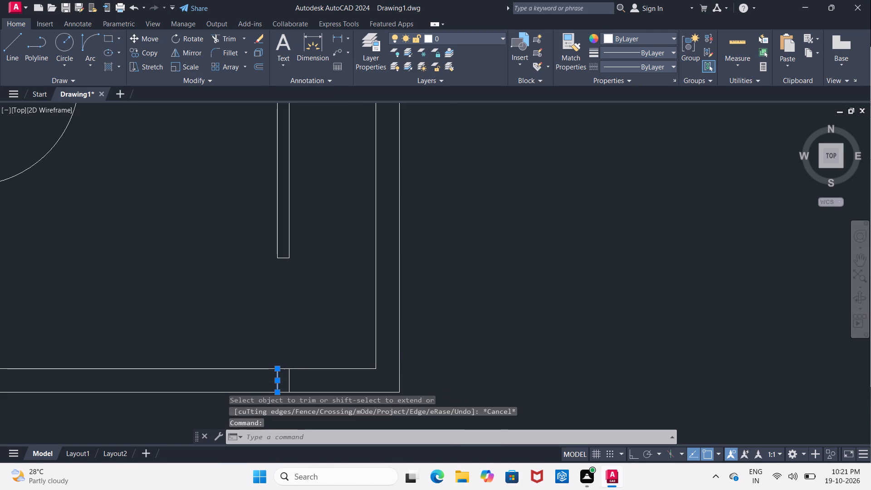
{"action": "key", "text": "Delete"}
Draw a vertical line across the bottom outer wall from the midpoint of the lower-right room's inner wall line.
{"action": "scroll", "coordinate": [290, 381], "scroll_direction": "down", "scroll_amount": 3}
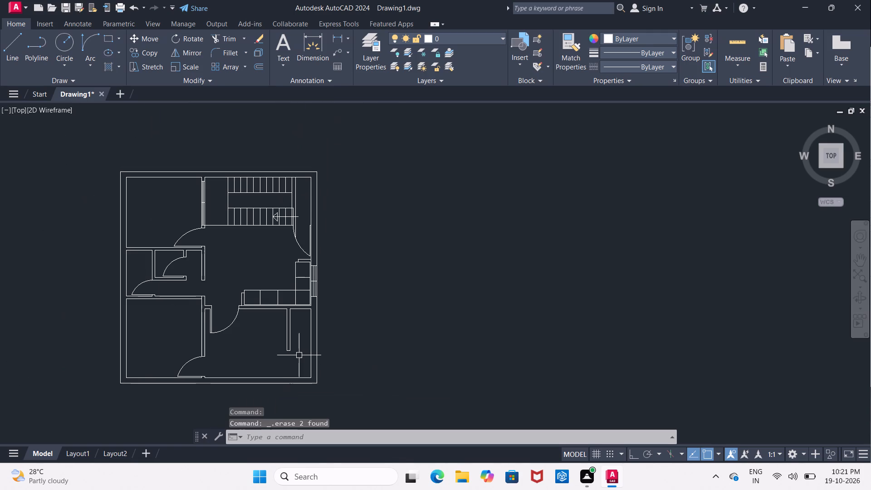
{"action": "middle_click_drag", "start_coordinate": [298, 358], "coordinate": [343, 293]}
{"action": "scroll", "coordinate": [261, 342], "scroll_direction": "up", "scroll_amount": 3}
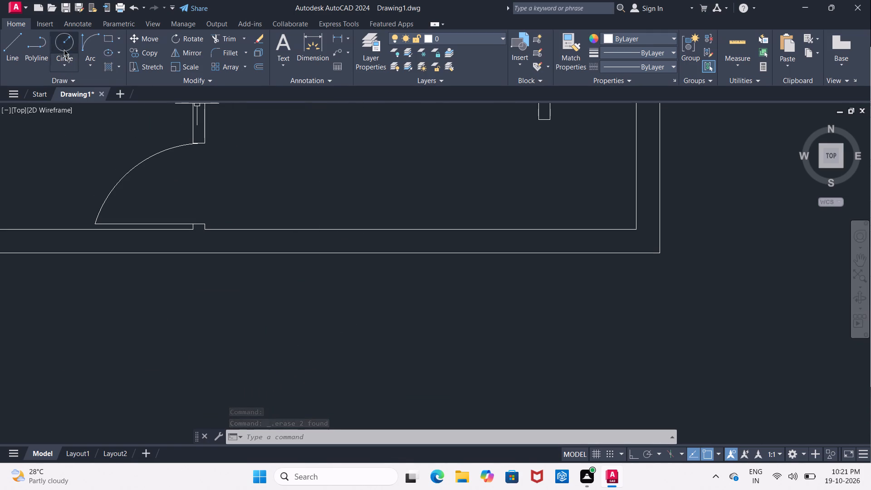
{"action": "left_click", "coordinate": [17, 39]}
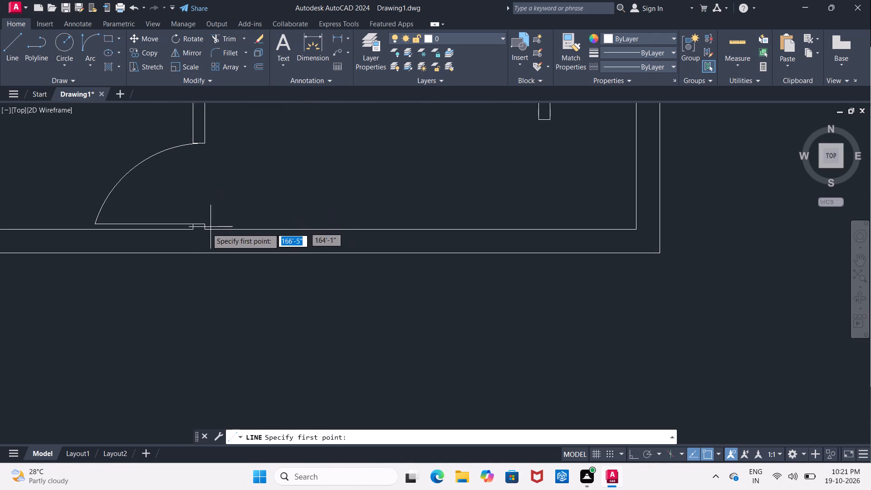
{"action": "left_click", "coordinate": [370, 231]}
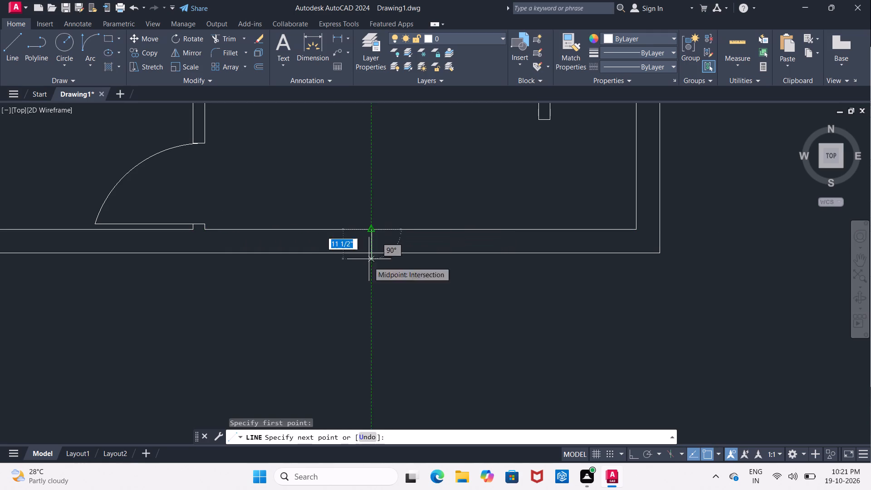
{"action": "left_click", "coordinate": [368, 264]}
{"action": "key", "text": "Escape"}
Trim the part of the new vertical line that extends beyond the outer wall line.
{"action": "key", "text": "t"}
{"action": "key", "text": "r"}
{"action": "key", "text": "space"}
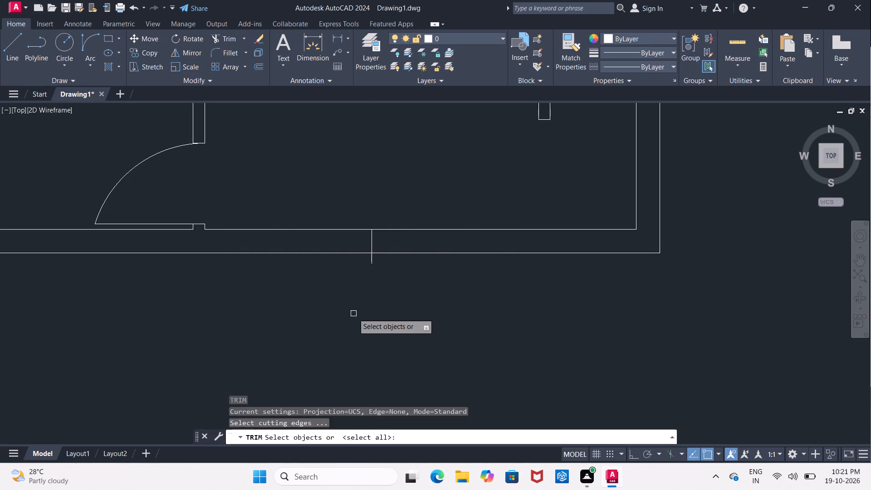
{"action": "key", "text": "space"}
{"action": "left_click_drag", "start_coordinate": [372, 262], "coordinate": [372, 268]}
{"action": "key", "text": "Escape"}
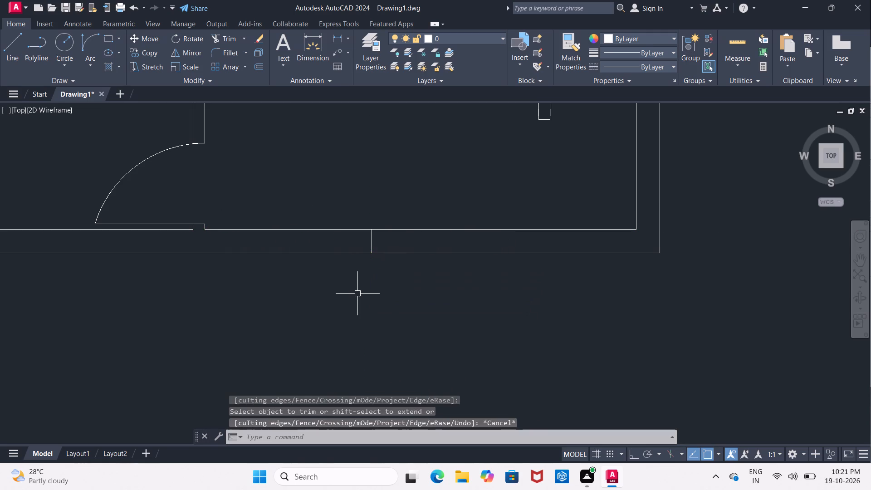
Offset the vertical centre line in the bottom wall by 2' to both sides to mark the window's ends.
{"action": "key", "text": "o"}
{"action": "key", "text": "Return"}
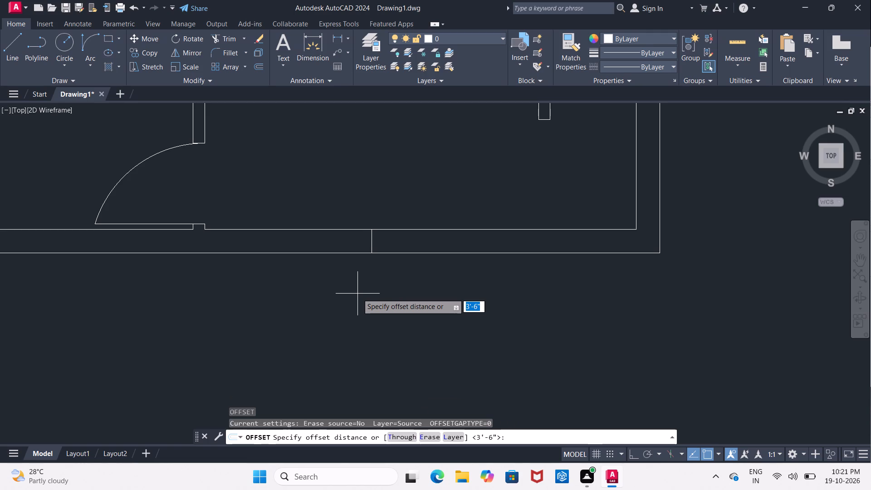
{"action": "type", "text": "2'"}
{"action": "key", "text": "Return"}
{"action": "left_click", "coordinate": [369, 240]}
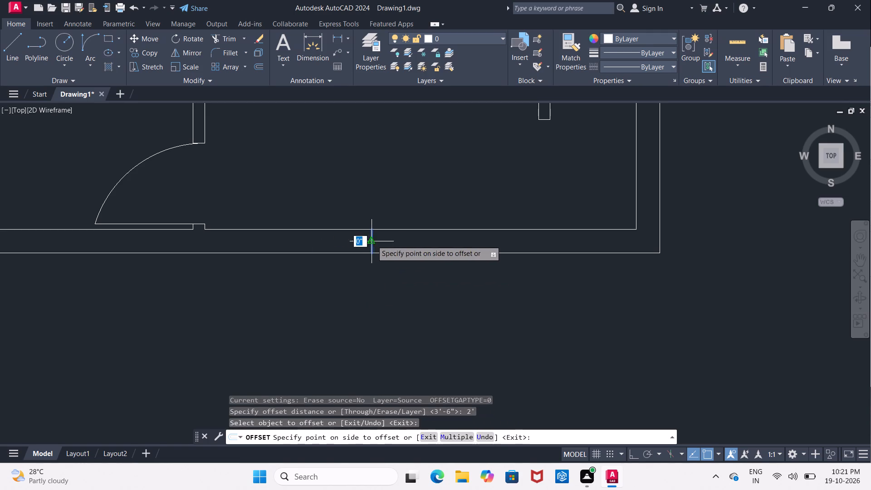
{"action": "left_click", "coordinate": [453, 238]}
{"action": "left_click", "coordinate": [374, 243]}
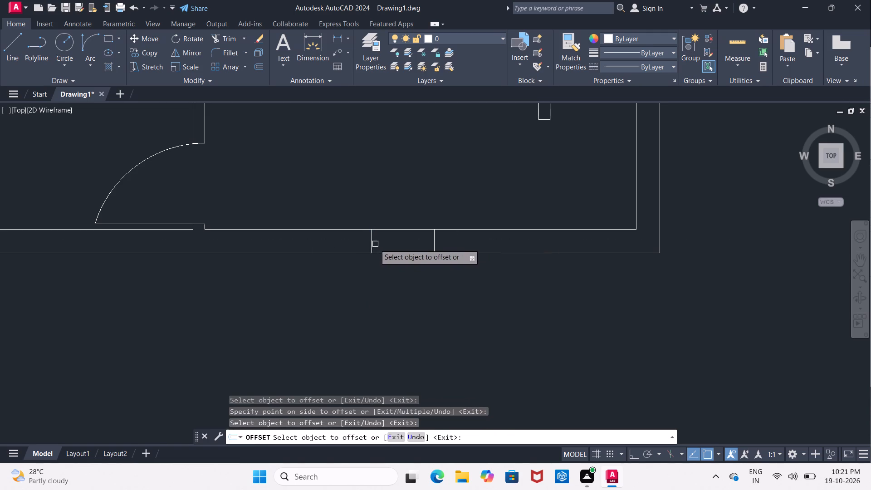
{"action": "left_click", "coordinate": [372, 245]}
{"action": "left_click", "coordinate": [315, 251]}
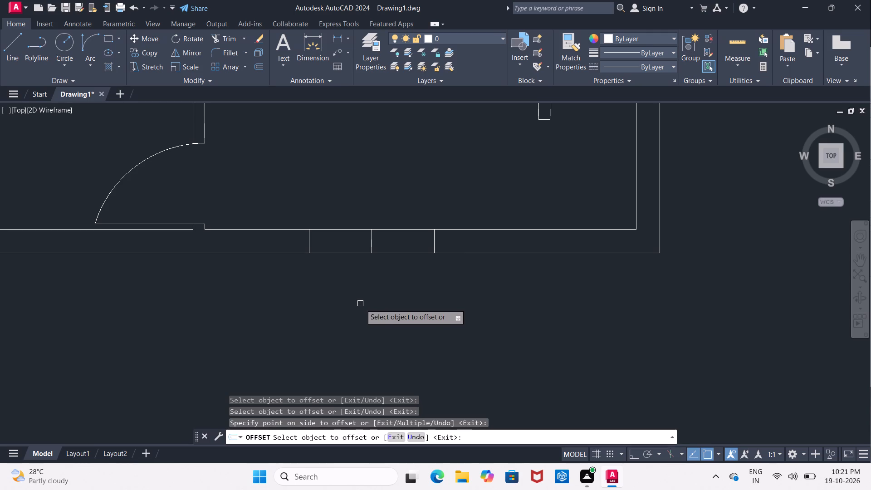
{"action": "key", "text": "Escape"}
Divide 9 by 3 in Calculator to work out the spacing of the window lines.
{"action": "key", "text": "o"}
{"action": "key", "text": "Return"}
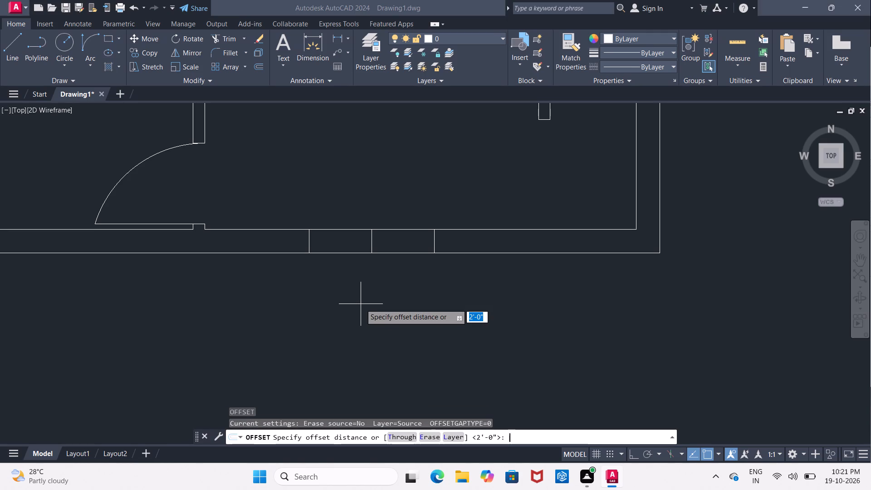
{"action": "type", "text": "9/3"}
{"action": "key", "text": "Return"}
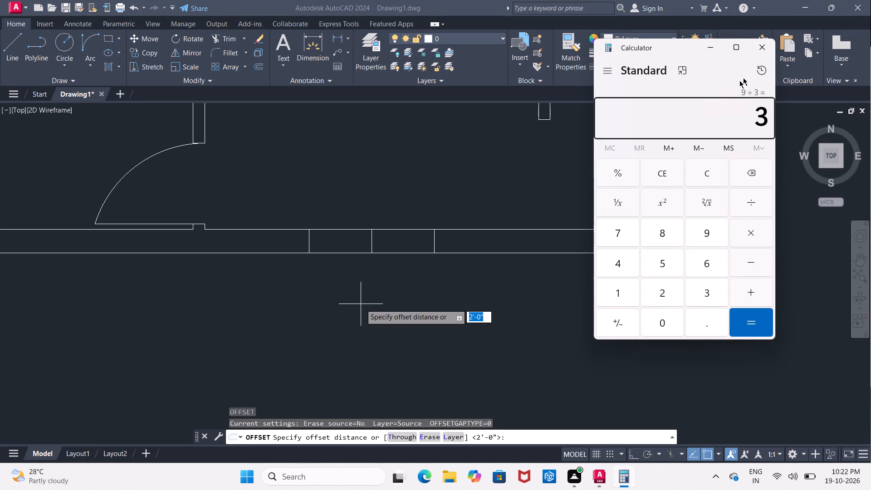
{"action": "left_click", "coordinate": [770, 55]}
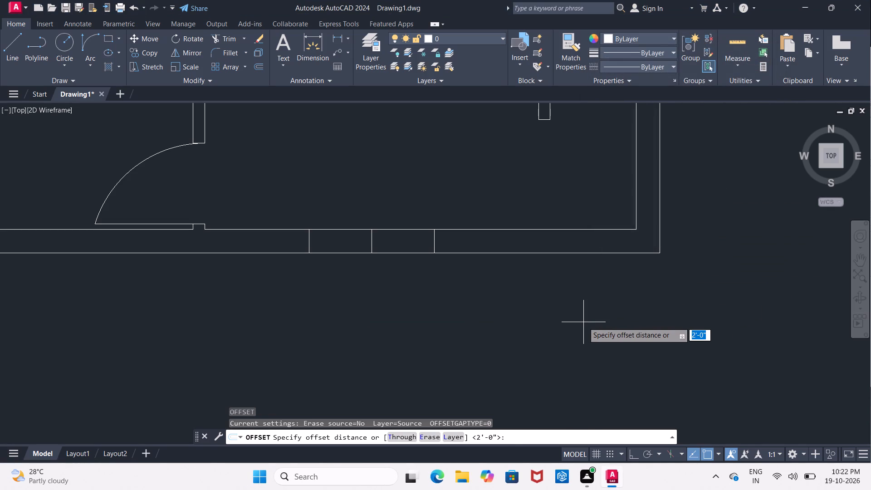
{"action": "key", "text": "3"}
{"action": "key", "text": "Escape"}
{"action": "key", "text": "Escape"}
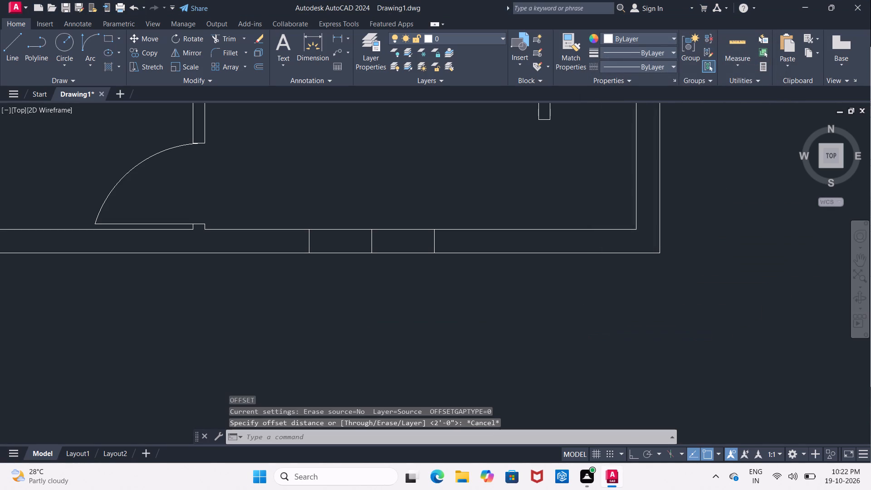
Offset the bottom wall's inner and outer lines 3" into the wall thickness at the lower-right room's window.
{"action": "key", "text": "o"}
{"action": "key", "text": "Return"}
{"action": "type", "text": "3\""}
{"action": "key", "text": "Return"}
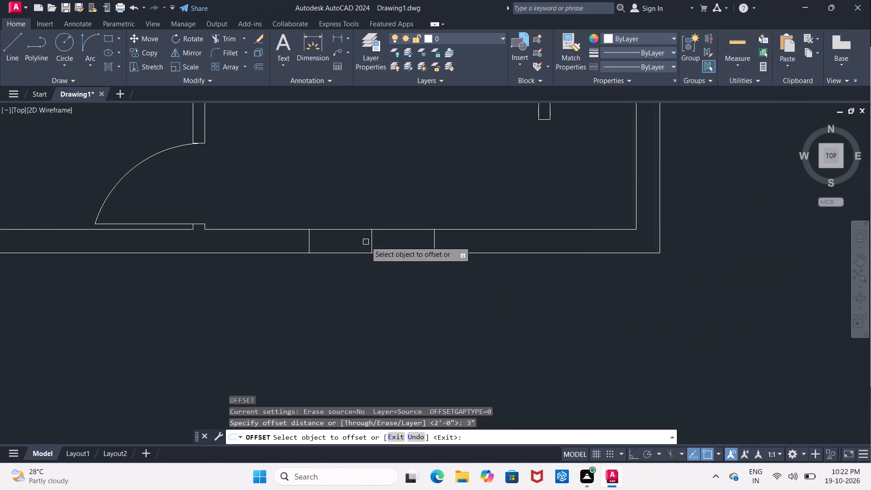
{"action": "key", "text": "Return"}
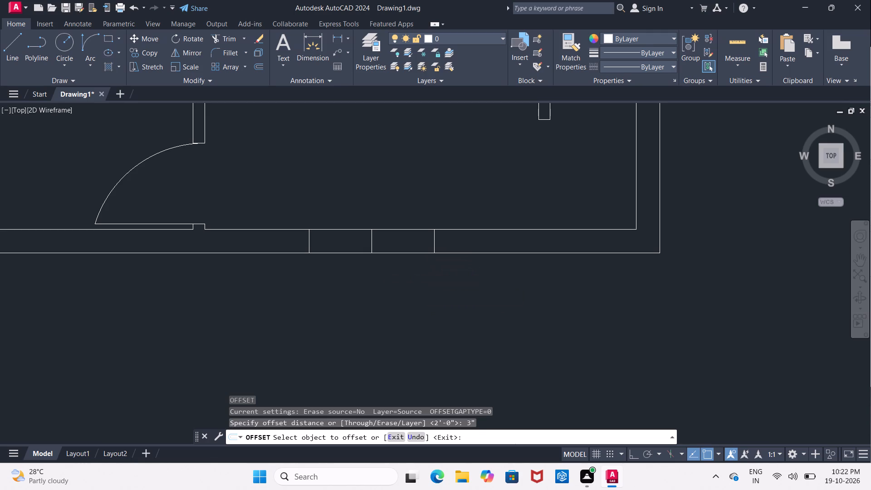
{"action": "key", "text": "Return"}
{"action": "key", "text": "Return"}
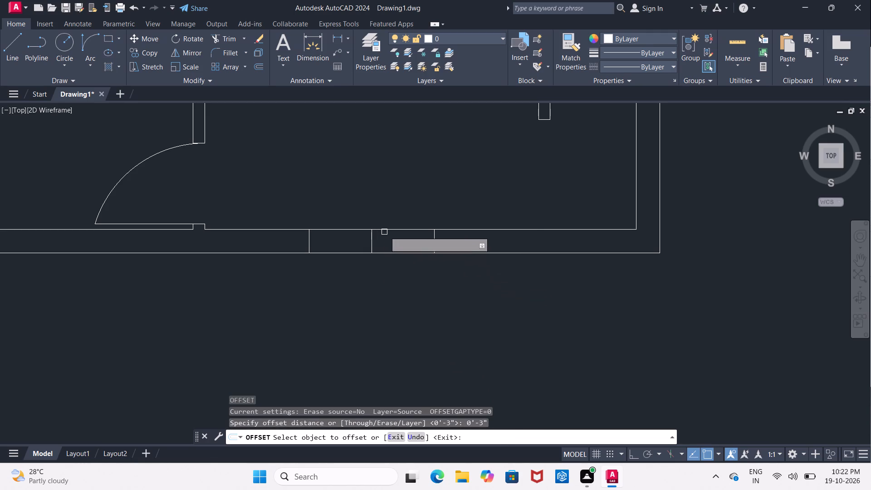
{"action": "left_click", "coordinate": [386, 230]}
{"action": "left_click", "coordinate": [389, 239]}
{"action": "left_click", "coordinate": [390, 252]}
{"action": "left_click", "coordinate": [391, 243]}
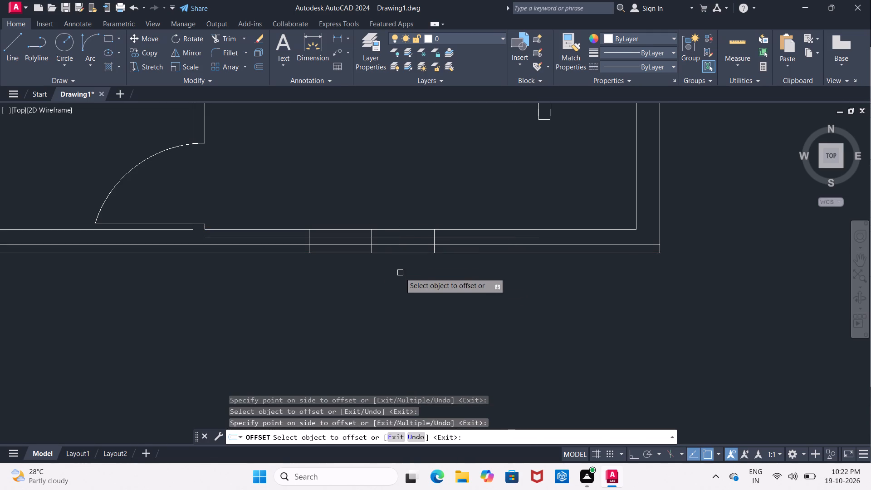
{"action": "key", "text": "Escape"}
Trim both 3" offset lines outside the window's end lines on each side.
{"action": "type", "text": "tr"}
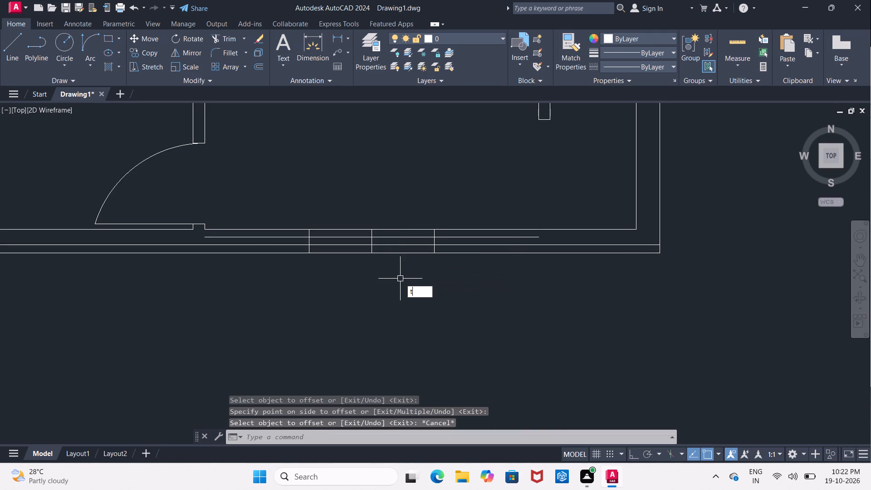
{"action": "key", "text": "space"}
{"action": "key", "text": "space"}
{"action": "left_click", "coordinate": [462, 238]}
{"action": "left_click", "coordinate": [462, 247]}
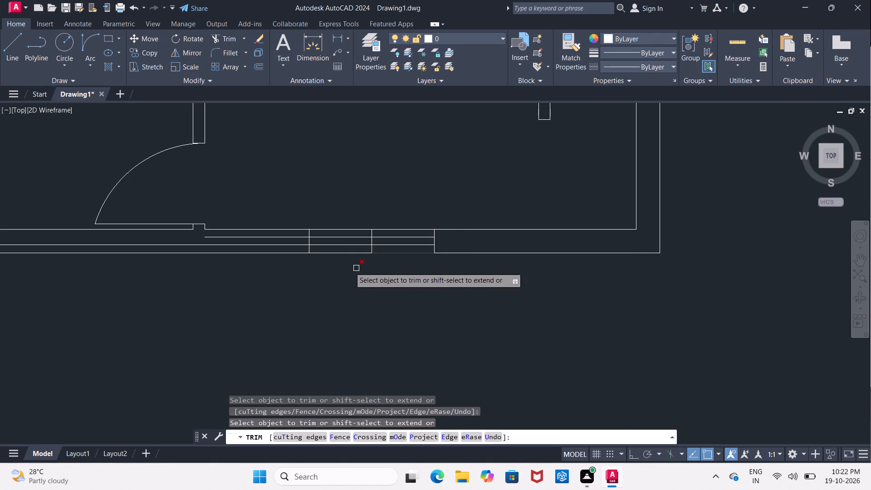
{"action": "left_click", "coordinate": [284, 236]}
{"action": "left_click", "coordinate": [284, 247]}
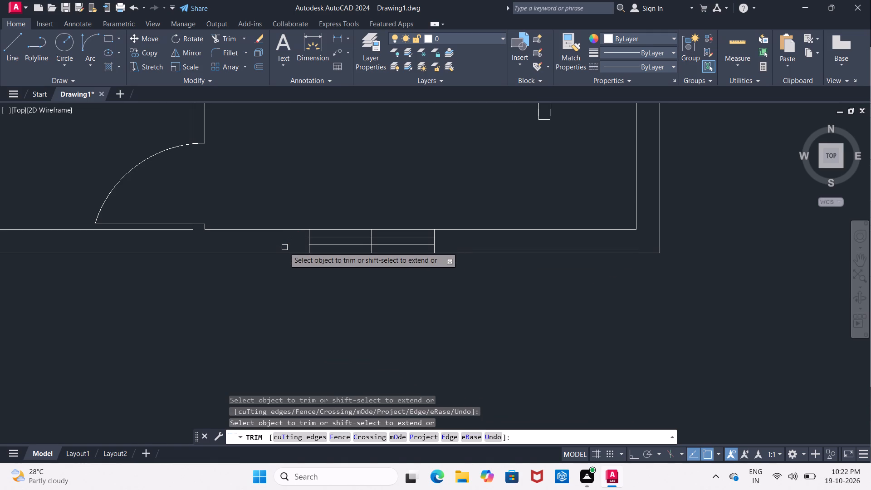
{"action": "middle_click_drag", "start_coordinate": [284, 247], "coordinate": [382, 242]}
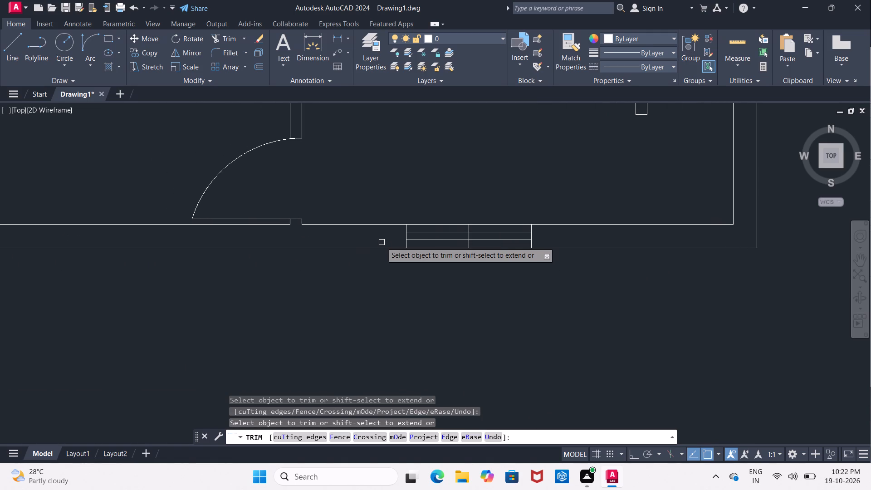
{"action": "middle_click_drag", "start_coordinate": [198, 309], "coordinate": [320, 330]}
{"action": "scroll", "coordinate": [320, 330], "scroll_direction": "down", "scroll_amount": 1}
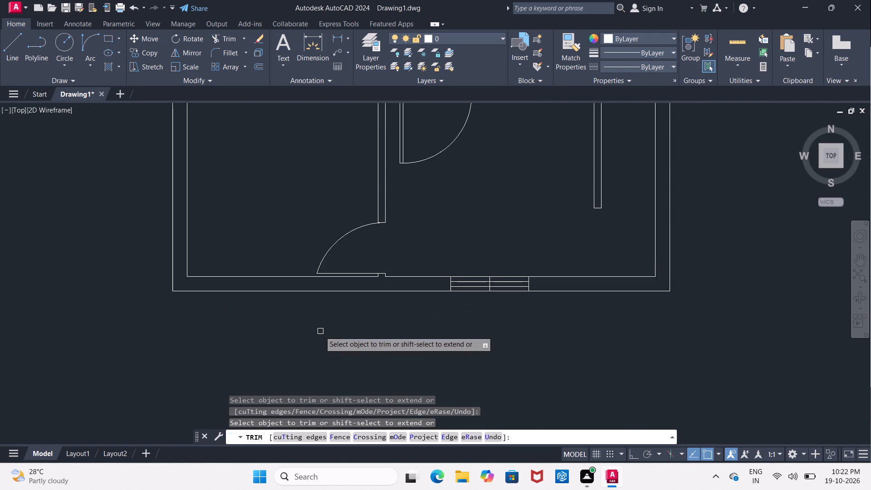
{"action": "key", "text": "Escape"}
Draw a vertical line across the bottom wall at the midpoint of the lower-left room's inner wall line.
{"action": "left_click", "coordinate": [20, 56]}
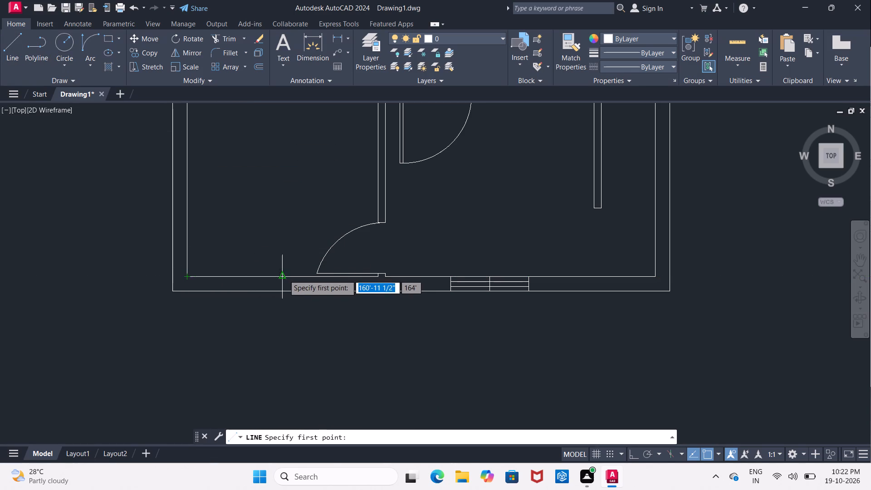
{"action": "left_click", "coordinate": [284, 275]}
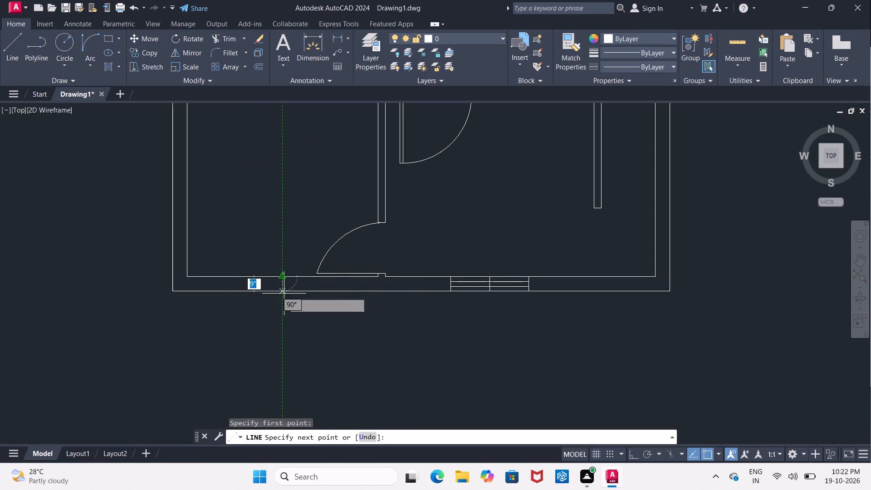
{"action": "left_click", "coordinate": [284, 295]}
{"action": "key", "text": "Escape"}
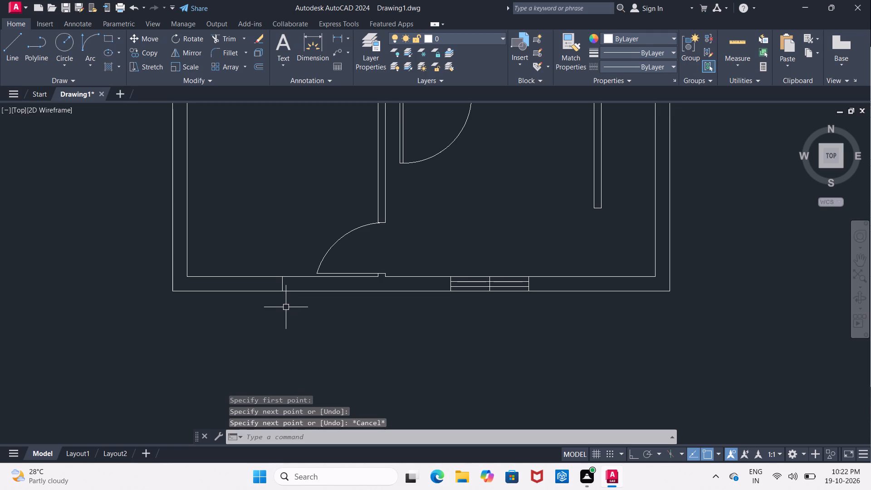
{"action": "key", "text": "Escape"}
Offset the lower-left room's window centre line by 2' to both sides within the bottom wall.
{"action": "key", "text": "o"}
{"action": "key", "text": "Return"}
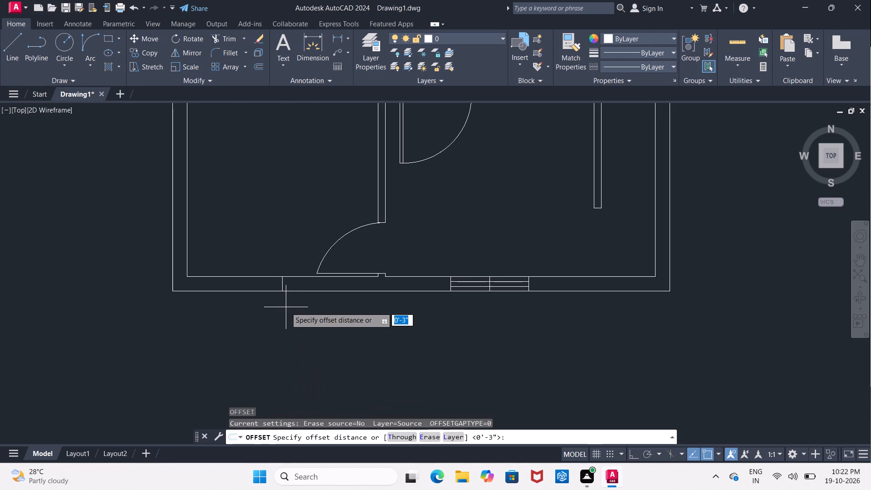
{"action": "type", "text": "2'"}
{"action": "key", "text": "Return"}
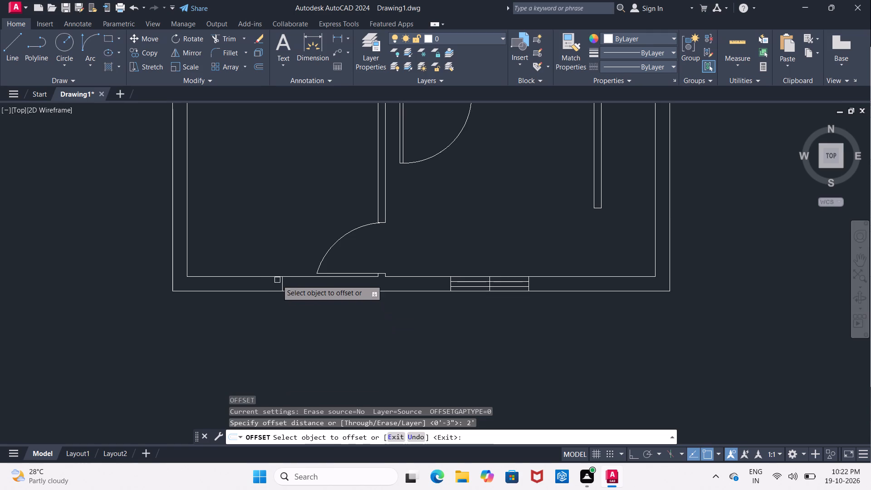
{"action": "scroll", "coordinate": [278, 280], "scroll_direction": "up", "scroll_amount": 1}
{"action": "left_click", "coordinate": [285, 289]}
{"action": "left_click", "coordinate": [441, 304]}
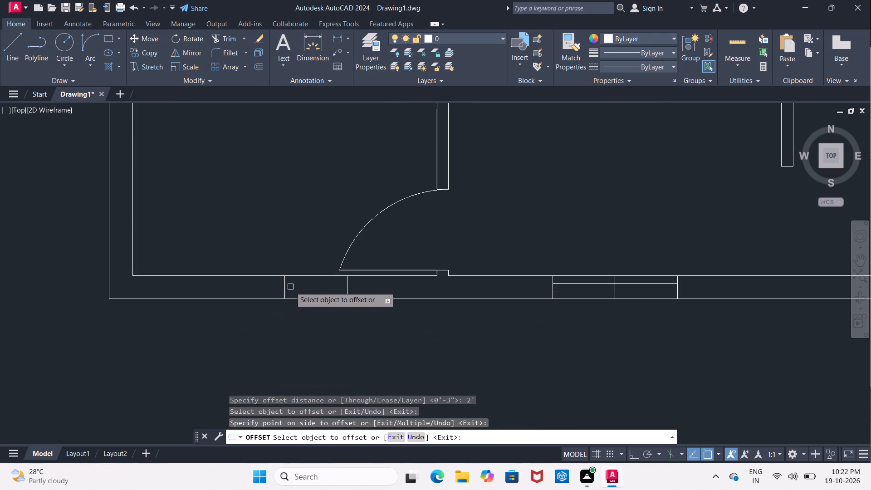
{"action": "left_click", "coordinate": [284, 290]}
{"action": "left_click", "coordinate": [227, 291]}
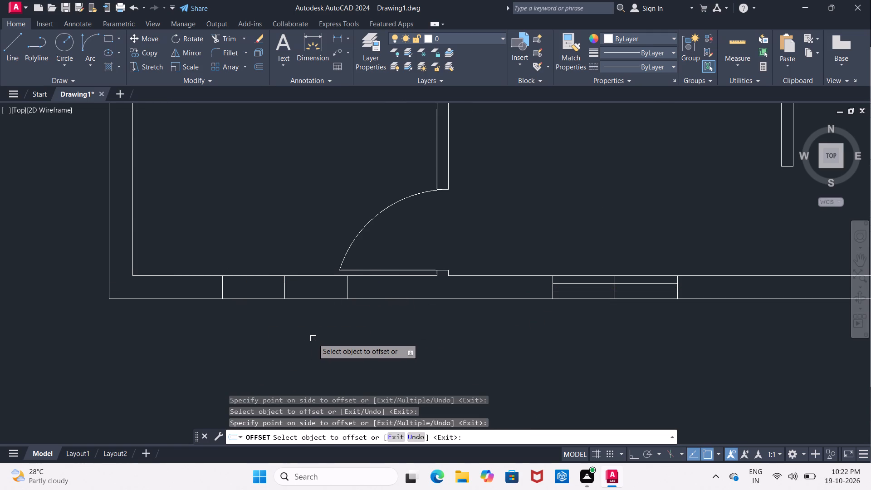
{"action": "key", "text": "Escape"}
Offset the bottom wall's inner and outer lines 3" into the wall thickness at the lower-left room's window.
{"action": "key", "text": "o"}
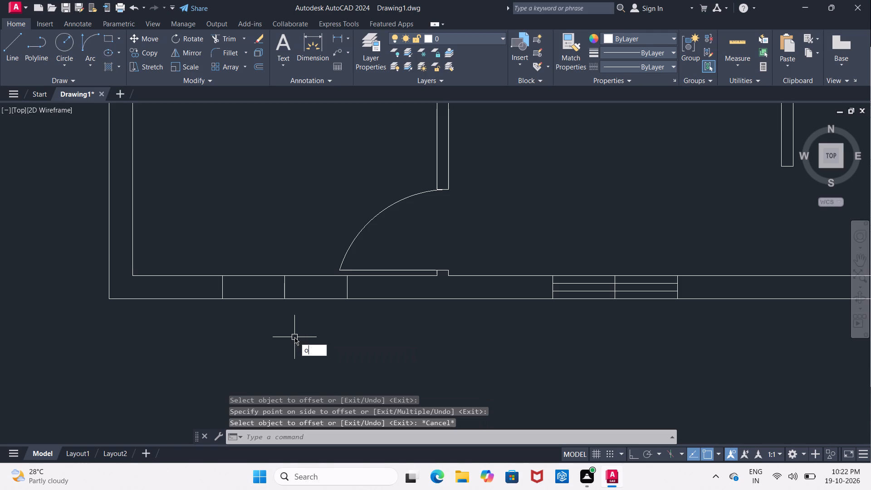
{"action": "key", "text": "Return"}
{"action": "type", "text": "3\""}
{"action": "key", "text": "Return"}
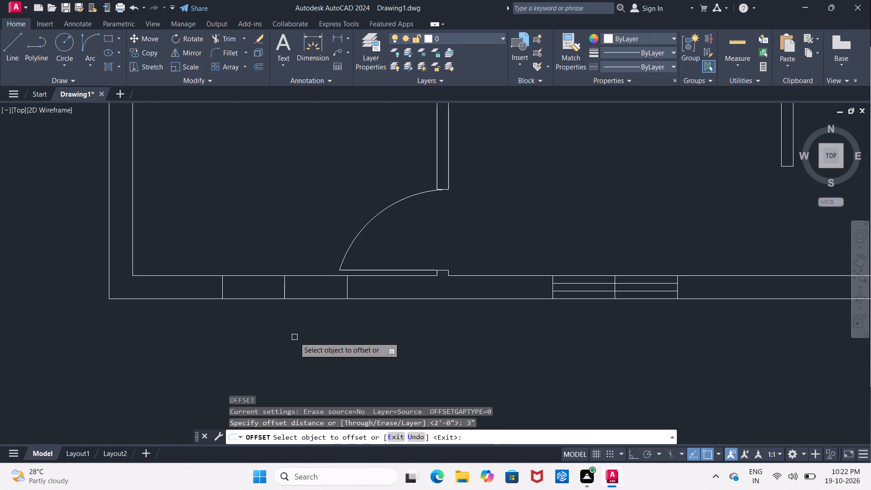
{"action": "left_click", "coordinate": [298, 277]}
{"action": "left_click", "coordinate": [306, 294]}
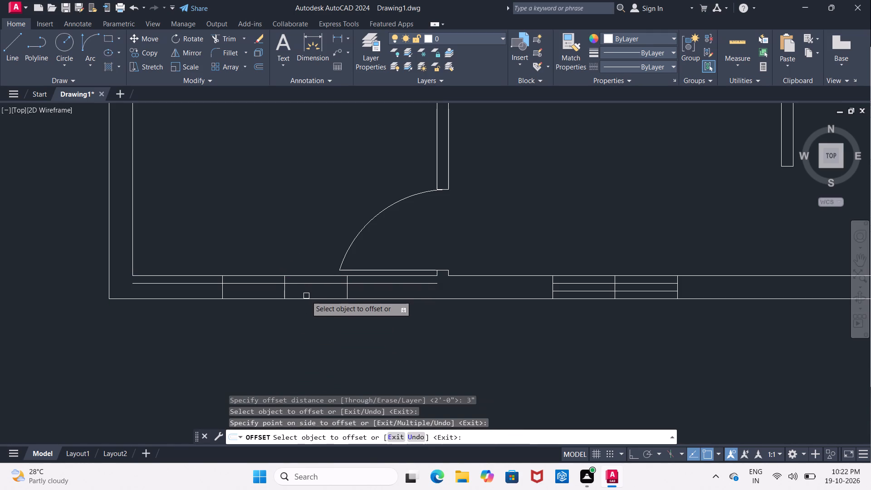
{"action": "left_click", "coordinate": [306, 299]}
{"action": "left_click", "coordinate": [313, 292]}
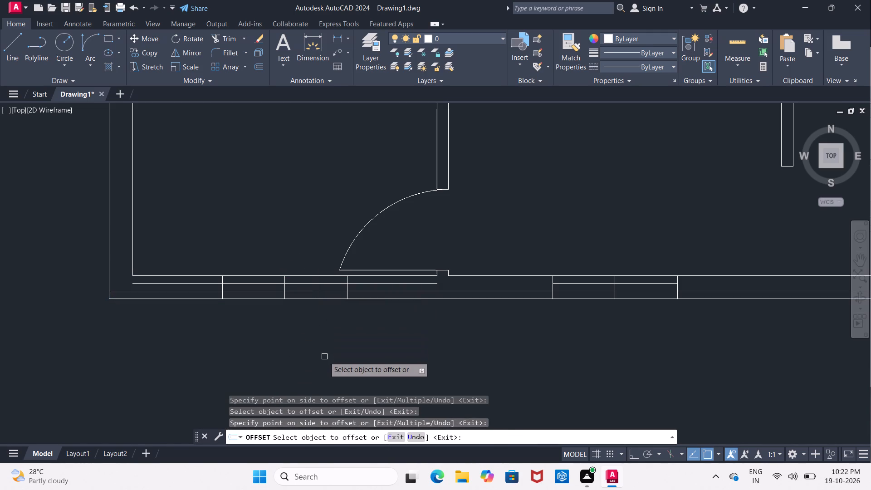
{"action": "key", "text": "Escape"}
Trim both 3" offset lines outside the end lines of the lower-left room's window.
{"action": "type", "text": "tr"}
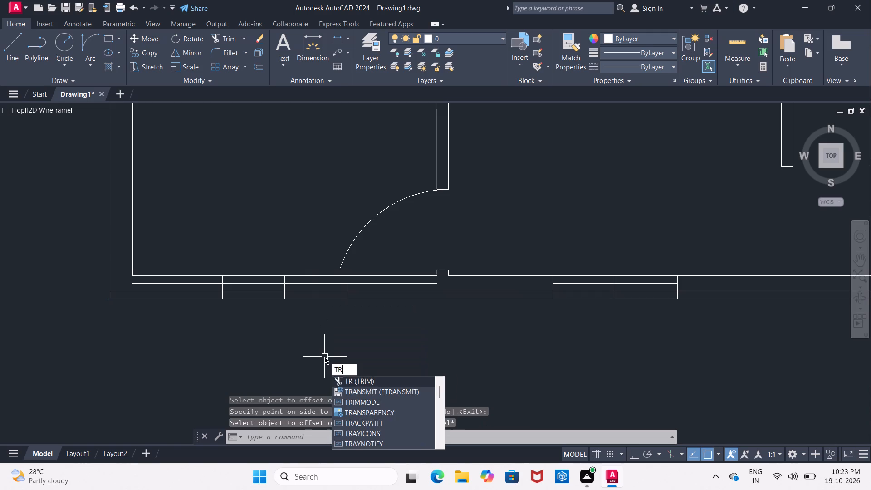
{"action": "key", "text": "space"}
{"action": "key", "text": "space"}
{"action": "left_click", "coordinate": [445, 293]}
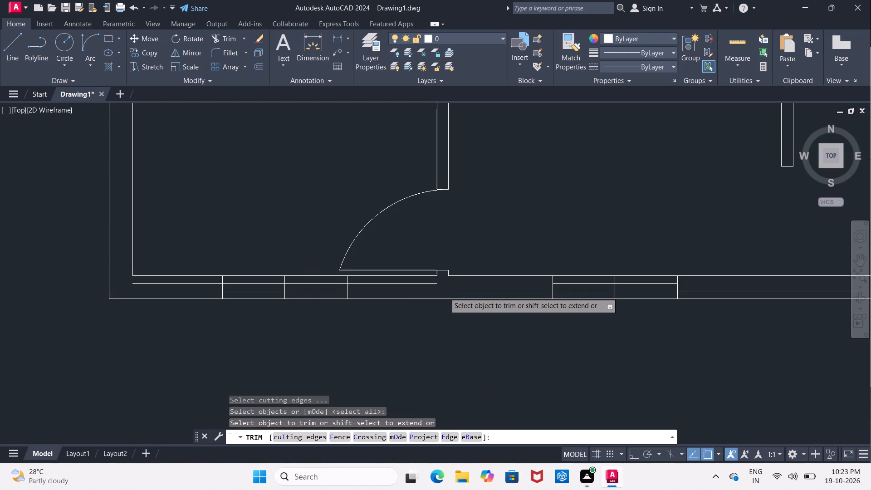
{"action": "left_click", "coordinate": [427, 284]}
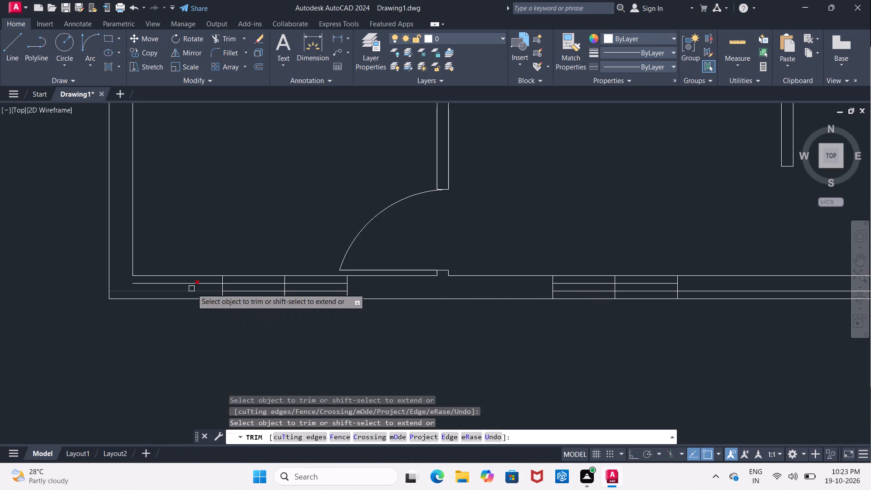
{"action": "left_click", "coordinate": [193, 286]}
{"action": "left_click", "coordinate": [190, 292]}
{"action": "scroll", "coordinate": [190, 292], "scroll_direction": "down", "scroll_amount": 1}
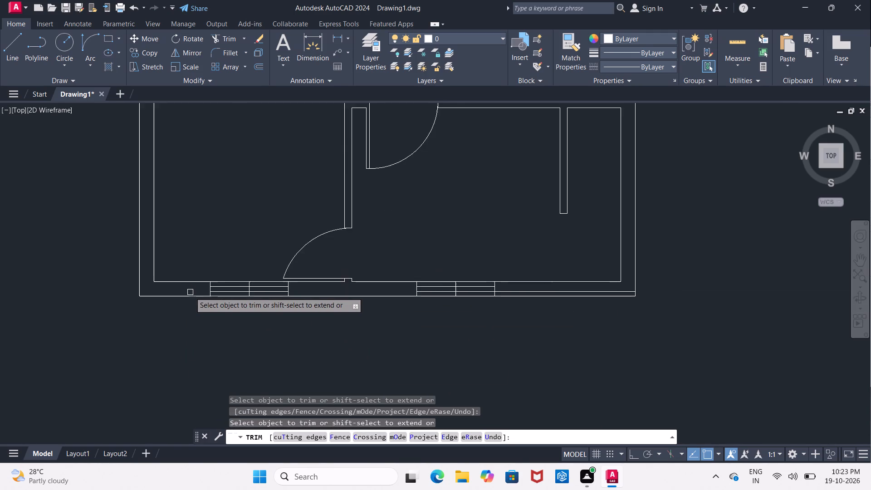
{"action": "scroll", "coordinate": [190, 292], "scroll_direction": "down", "scroll_amount": 3}
{"action": "scroll", "coordinate": [181, 216], "scroll_direction": "up", "scroll_amount": 2}
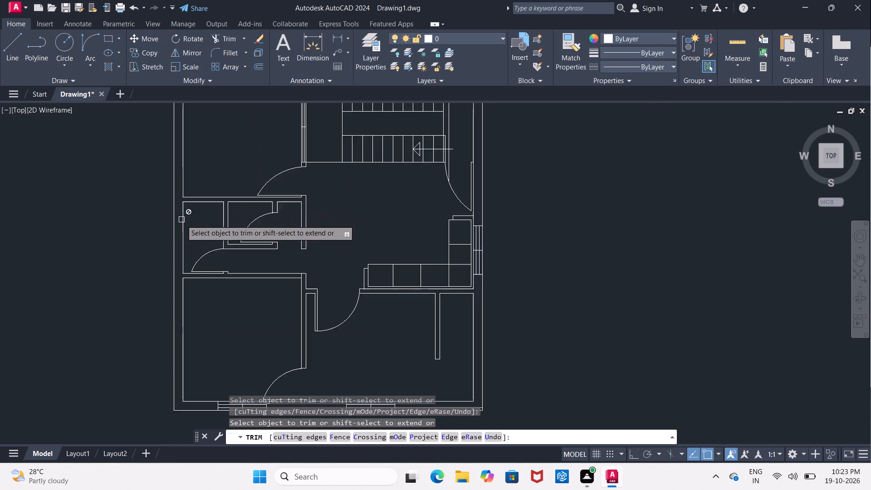
{"action": "scroll", "coordinate": [181, 220], "scroll_direction": "up", "scroll_amount": 1}
{"action": "key", "text": "Escape"}
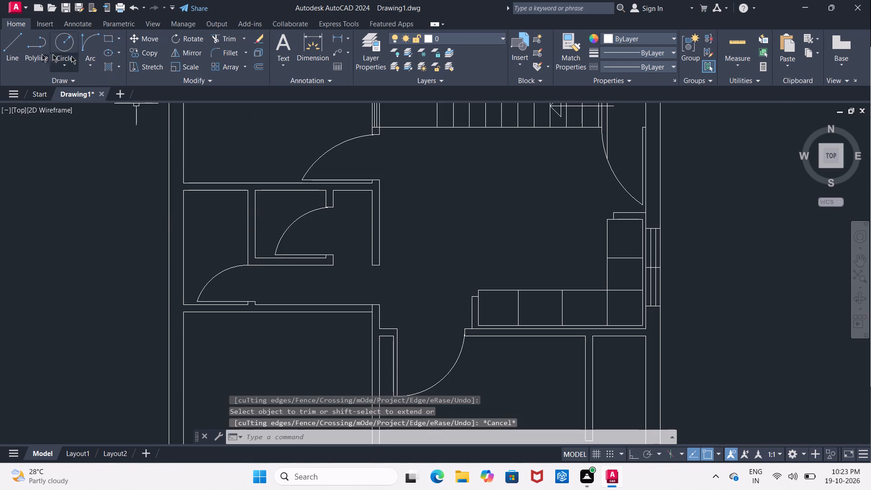
Draw a horizontal line across the left exterior wall at the midpoint of the small middle-left room's inner wall line.
{"action": "left_click", "coordinate": [10, 46]}
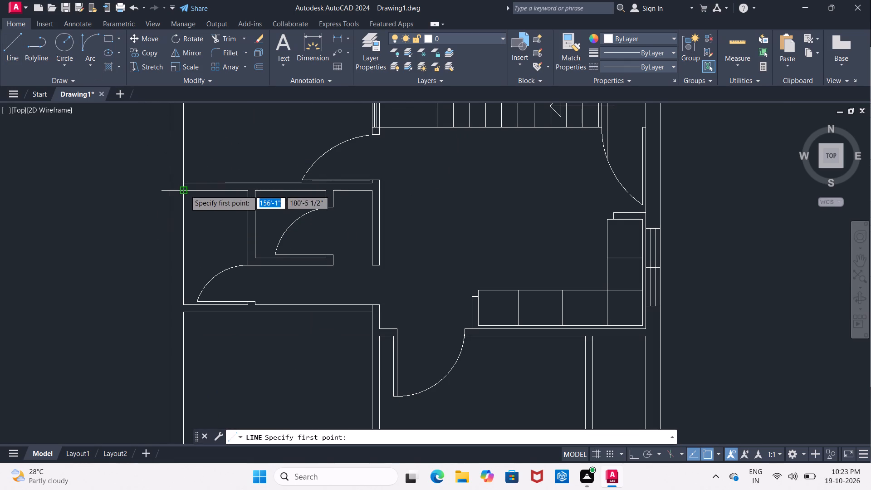
{"action": "left_click", "coordinate": [185, 247]}
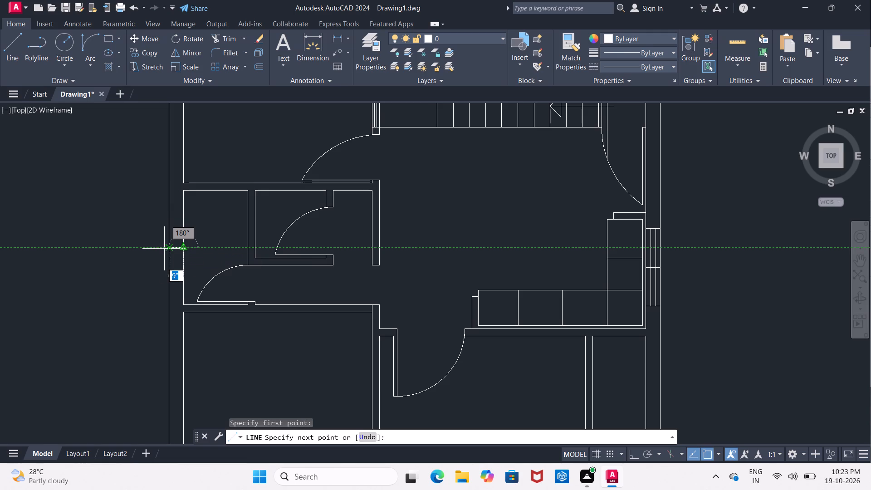
{"action": "left_click", "coordinate": [169, 248]}
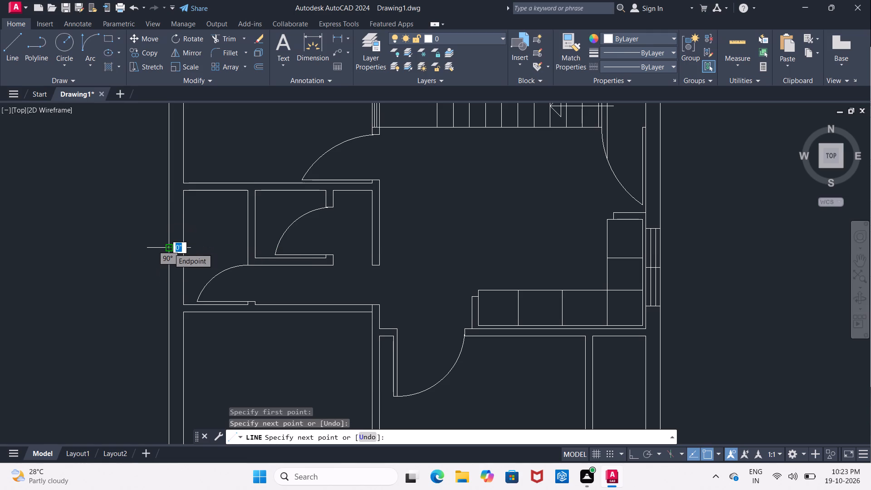
{"action": "key", "text": "Escape"}
Offset the small middle-left room's window centre line by 1'8" to both sides within the left exterior wall.
{"action": "key", "text": "o"}
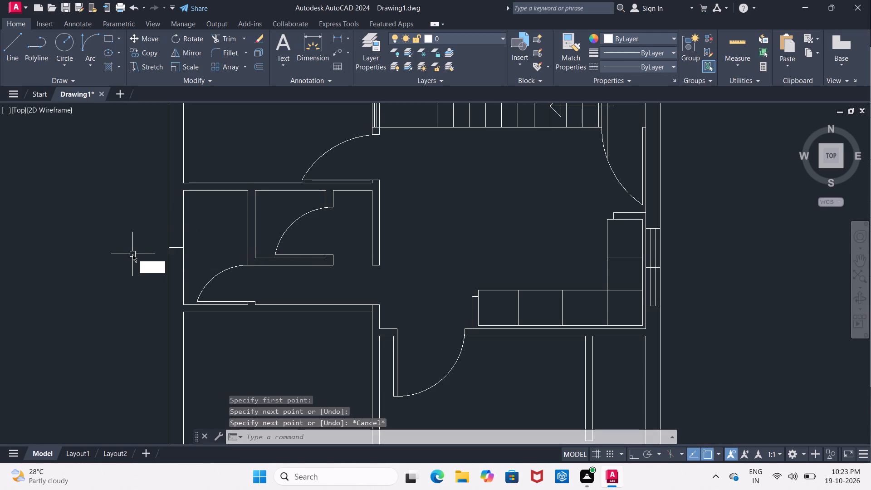
{"action": "key", "text": "Return"}
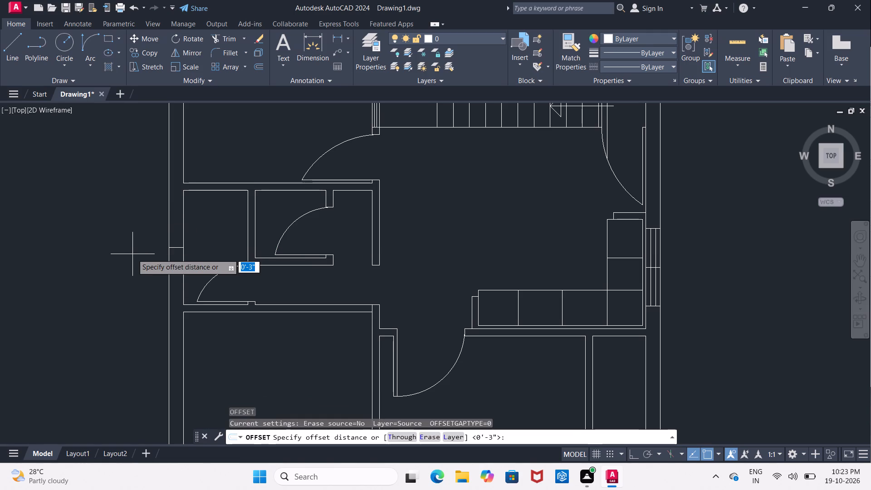
{"action": "type", "text": "1'8\""}
{"action": "key", "text": "Return"}
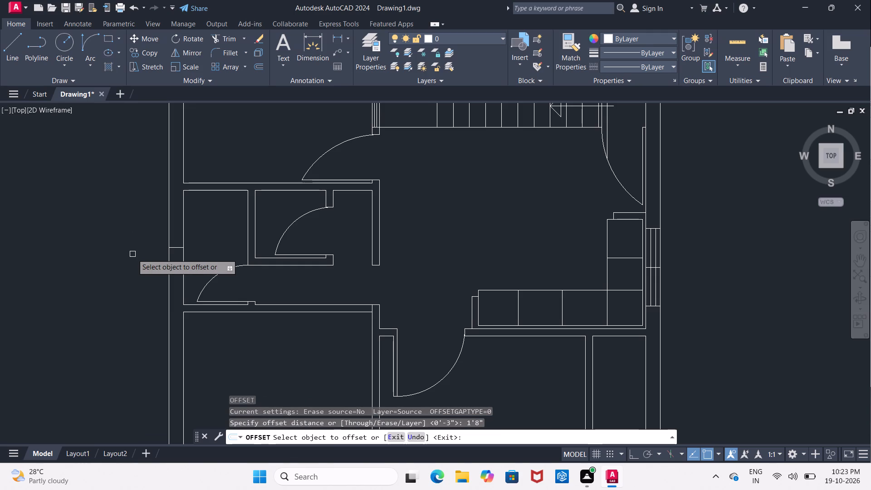
{"action": "left_click", "coordinate": [174, 250]}
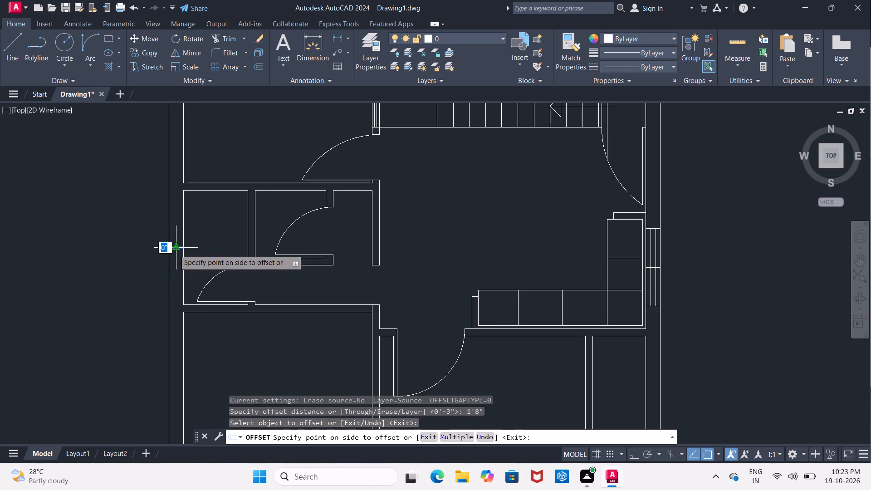
{"action": "left_click", "coordinate": [173, 235]}
{"action": "left_click", "coordinate": [178, 250]}
{"action": "left_click_drag", "start_coordinate": [178, 247], "coordinate": [178, 251]}
{"action": "left_click", "coordinate": [180, 276]}
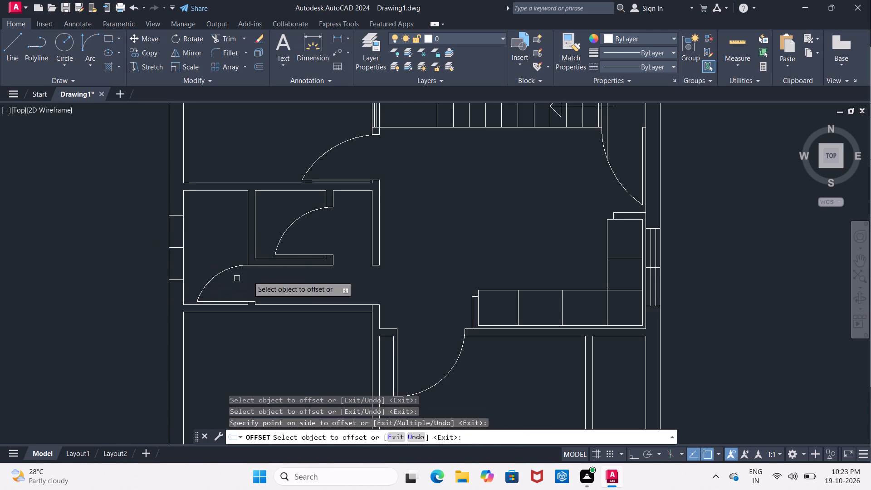
{"action": "key", "text": "ctrl+z"}
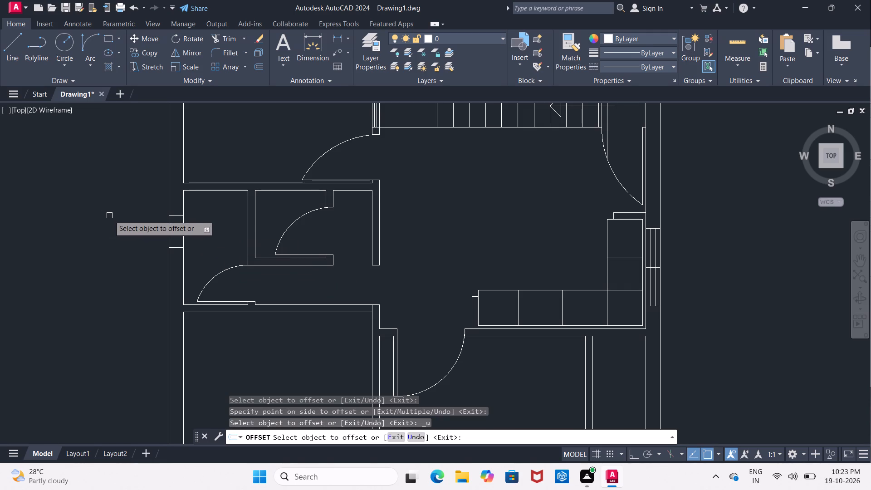
{"action": "left_click", "coordinate": [173, 247]}
{"action": "left_click", "coordinate": [173, 264]}
{"action": "key", "text": "Escape"}
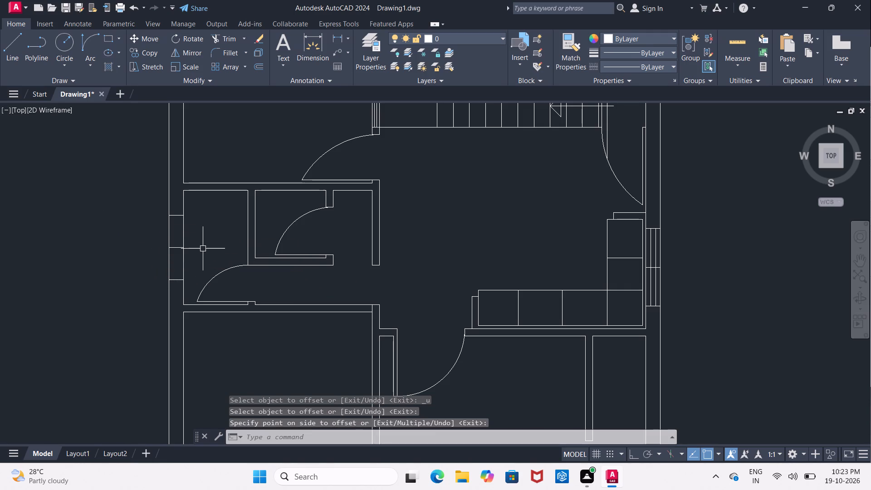
Offset the left exterior wall's outer and inner lines 3" into the wall thickness at the small middle-left room's window.
{"action": "key", "text": "o"}
{"action": "key", "text": "Return"}
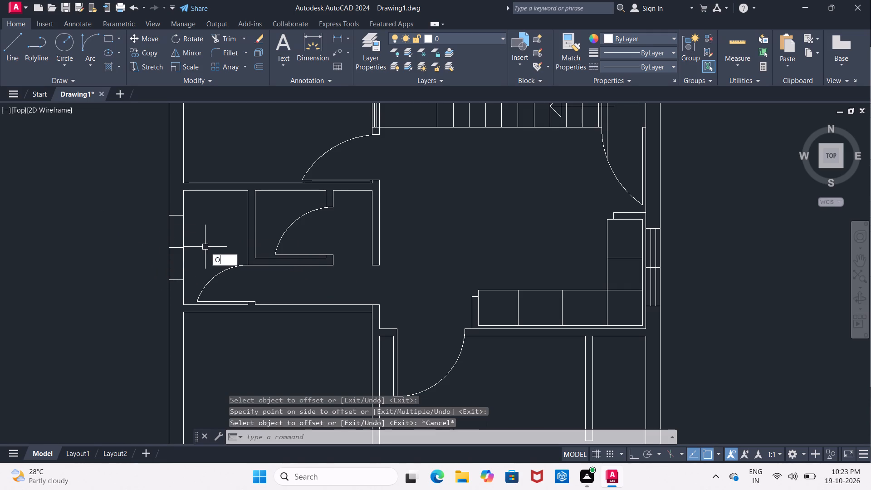
{"action": "key", "text": "3"}
{"action": "key", "text": "shift+quotedbl"}
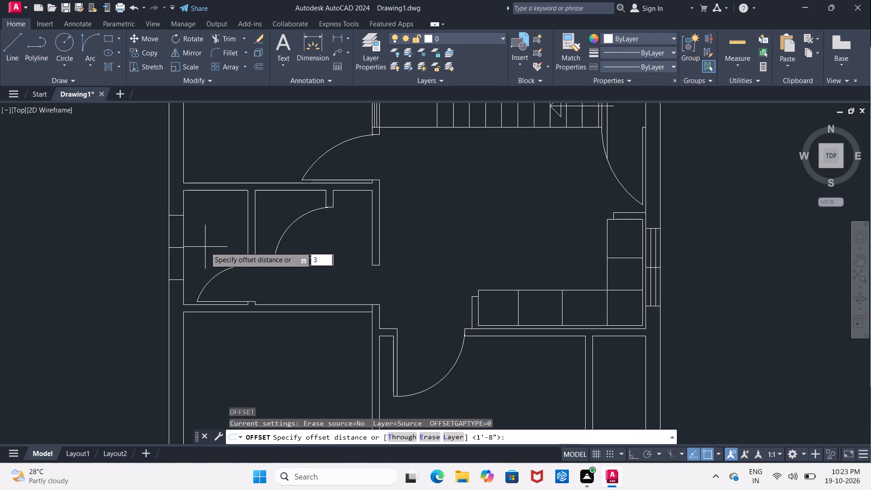
{"action": "key", "text": "Return"}
{"action": "left_click", "coordinate": [165, 240]}
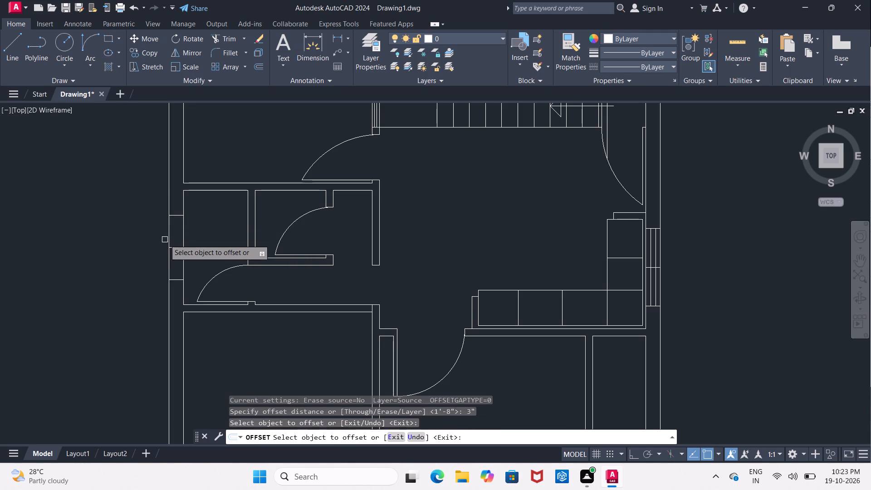
{"action": "left_click", "coordinate": [170, 242]}
{"action": "left_click", "coordinate": [174, 242]}
{"action": "scroll", "coordinate": [179, 246], "scroll_direction": "up", "scroll_amount": 1}
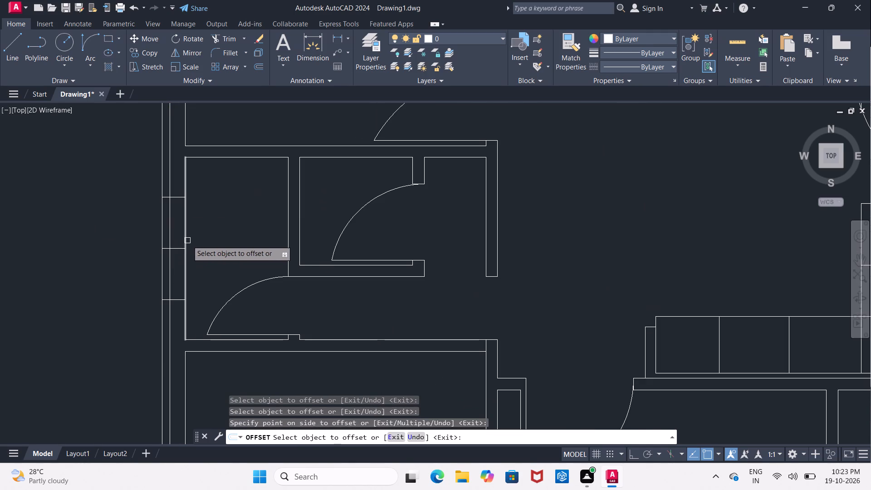
{"action": "left_click", "coordinate": [187, 240]}
{"action": "left_click", "coordinate": [174, 243]}
{"action": "key", "text": "Escape"}
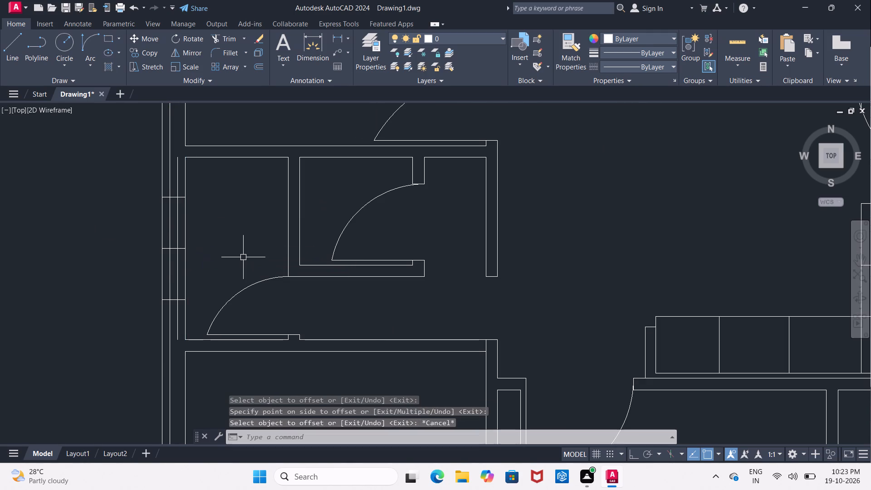
Trim both 3" offset lines above and below the end lines of the small middle-left room's window.
{"action": "type", "text": "tr"}
{"action": "key", "text": "space"}
{"action": "key", "text": "space"}
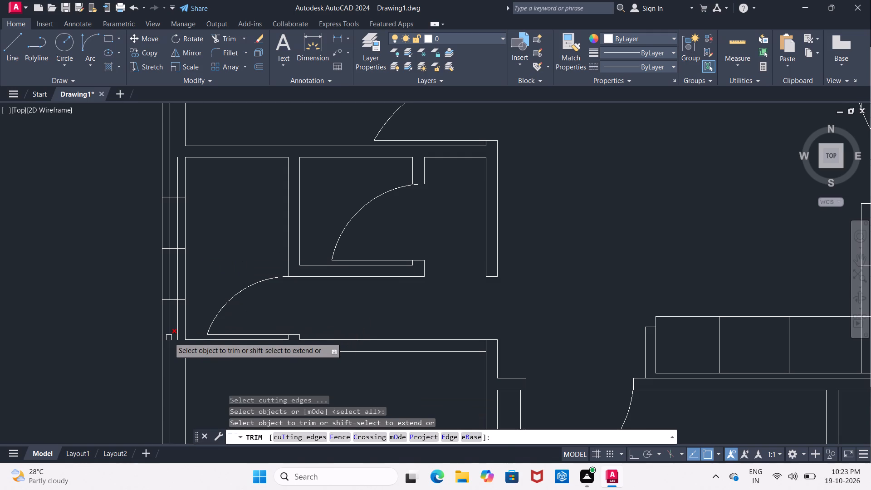
{"action": "left_click", "coordinate": [169, 338]}
{"action": "left_click", "coordinate": [176, 316]}
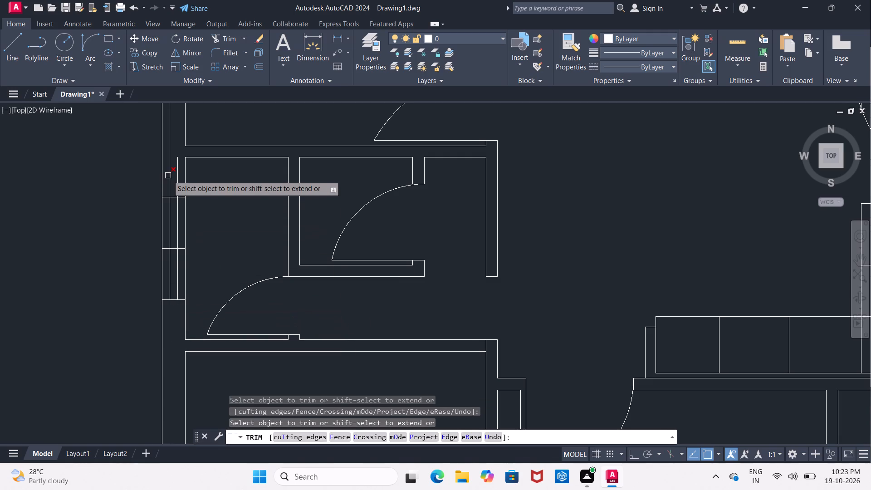
{"action": "left_click", "coordinate": [168, 176]}
{"action": "left_click", "coordinate": [179, 185]}
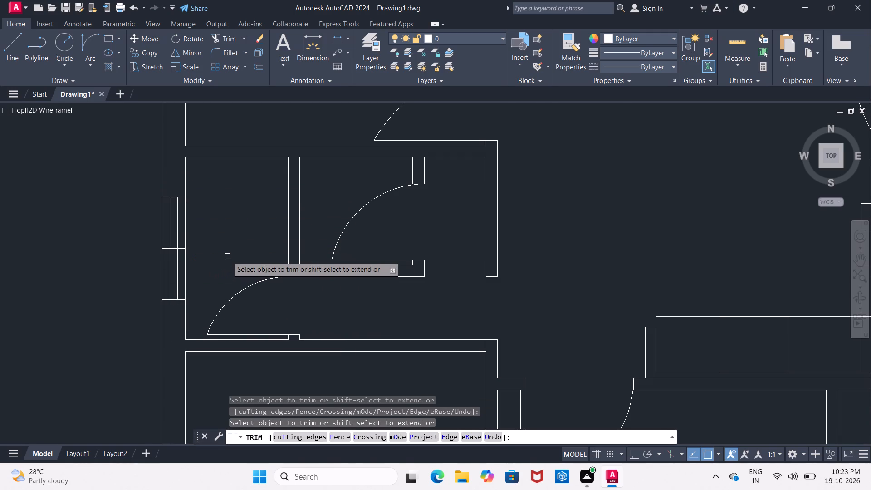
{"action": "scroll", "coordinate": [227, 256], "scroll_direction": "down", "scroll_amount": 2}
{"action": "key", "text": "Escape"}
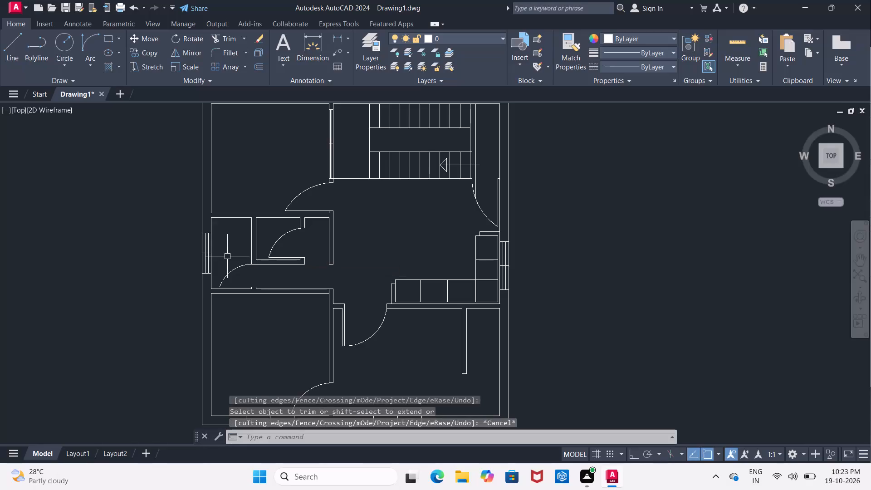
Insert the Bed - Queen block from DesignCenter's Home - Space Planner blocks into the empty area left of the plan.
{"action": "scroll", "coordinate": [315, 259], "scroll_direction": "down", "scroll_amount": 1}
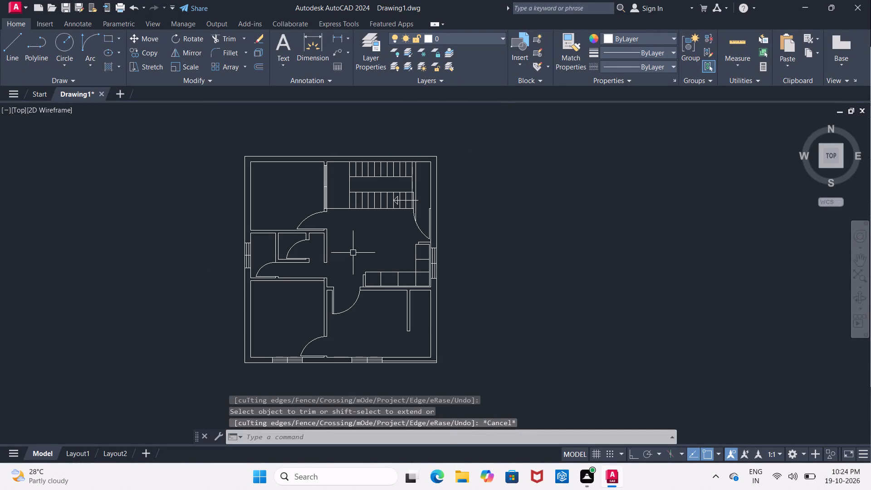
{"action": "middle_click_drag", "start_coordinate": [353, 252], "coordinate": [308, 240]}
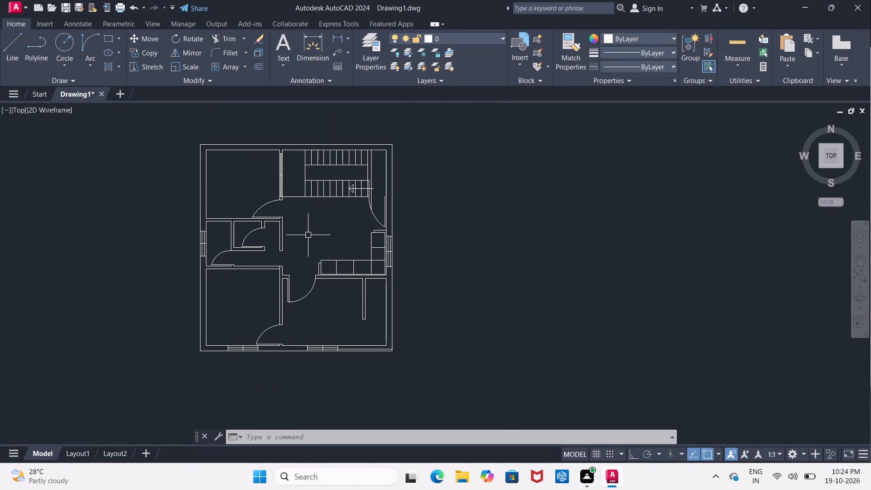
{"action": "key", "text": "d"}
{"action": "key", "text": "c"}
{"action": "key", "text": "space"}
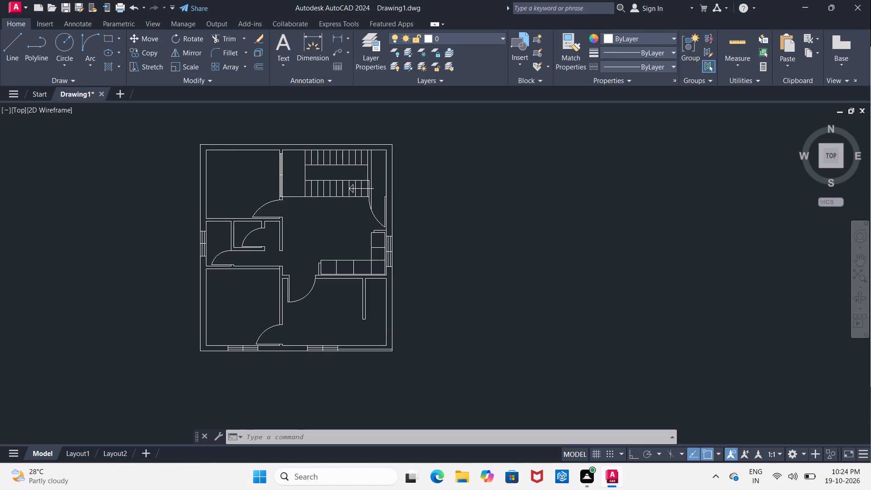
{"action": "left_click_drag", "start_coordinate": [471, 171], "coordinate": [136, 229]}
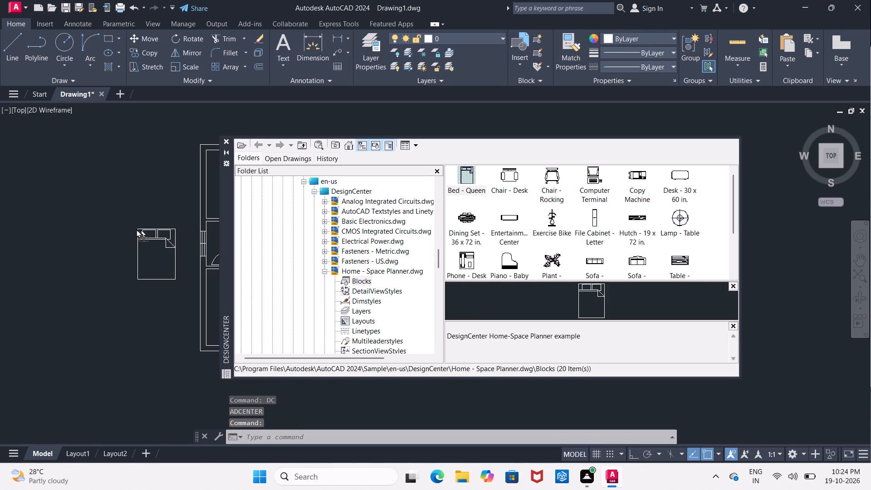
{"action": "left_click_drag", "start_coordinate": [136, 229], "coordinate": [71, 223]}
Insert the Lamp - Table block from the Home - Space Planner blocks above the bed, outside the plan.
{"action": "left_click_drag", "start_coordinate": [676, 221], "coordinate": [456, 275]}
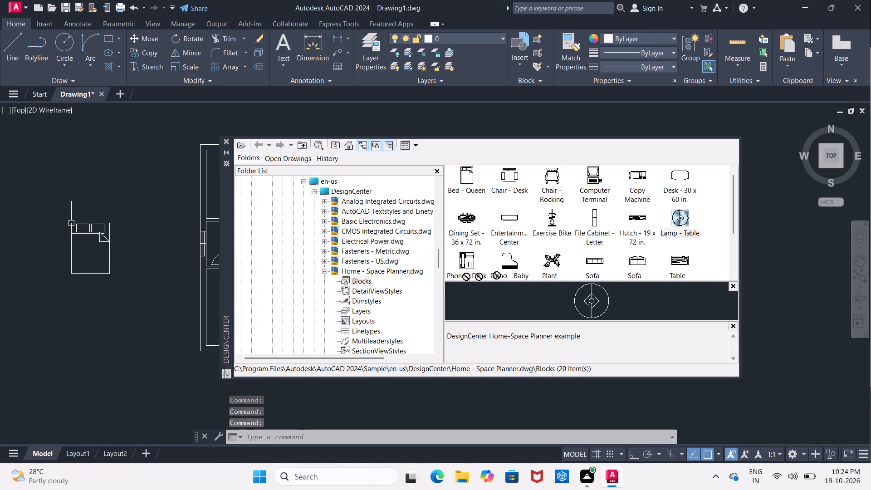
{"action": "left_click_drag", "start_coordinate": [456, 275], "coordinate": [102, 175]}
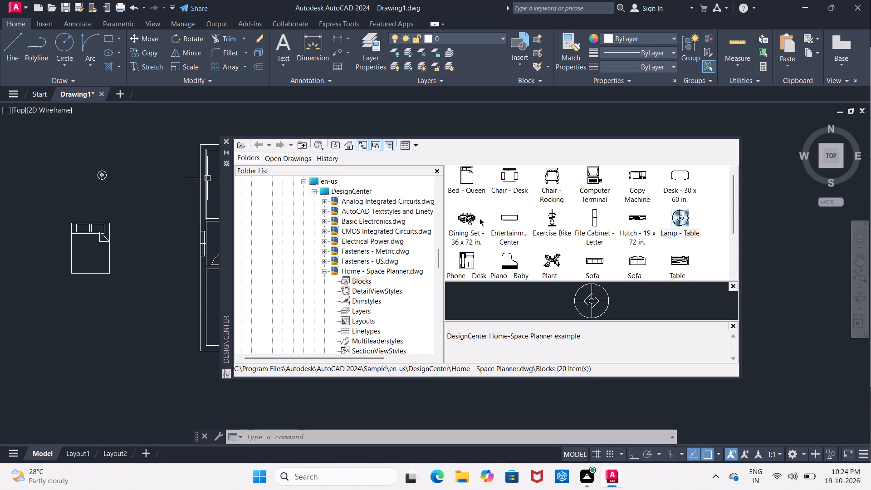
Insert the Dining Set - 36 x 72 in. block below the bed, outside the plan, and close DesignCenter.
{"action": "left_click_drag", "start_coordinate": [457, 217], "coordinate": [106, 309]}
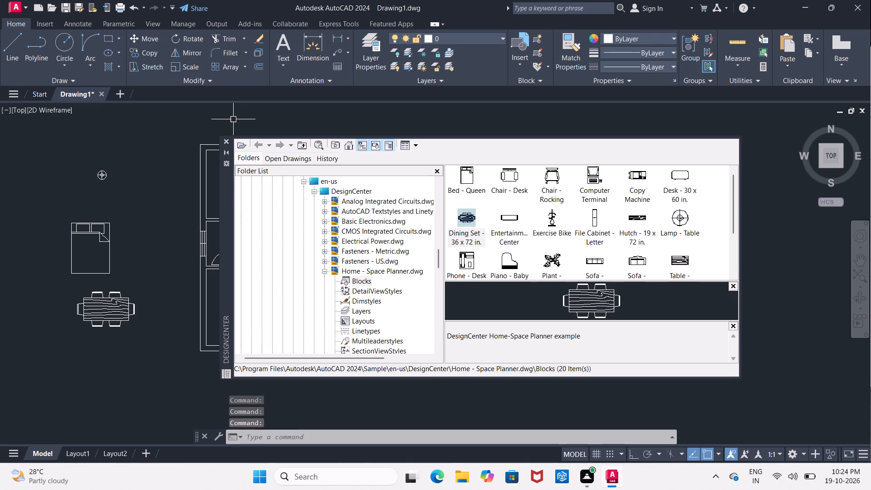
{"action": "left_click", "coordinate": [225, 142]}
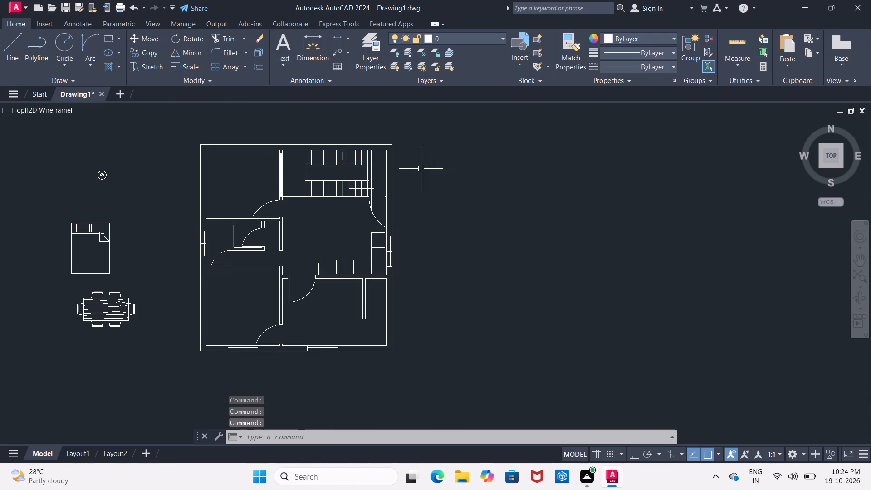
Insert the top-view toilet block from DesignCenter's House Designer blocks above the lamp, outside the plan.
{"action": "type", "text": "dc"}
{"action": "left_click", "coordinate": [234, 159]}
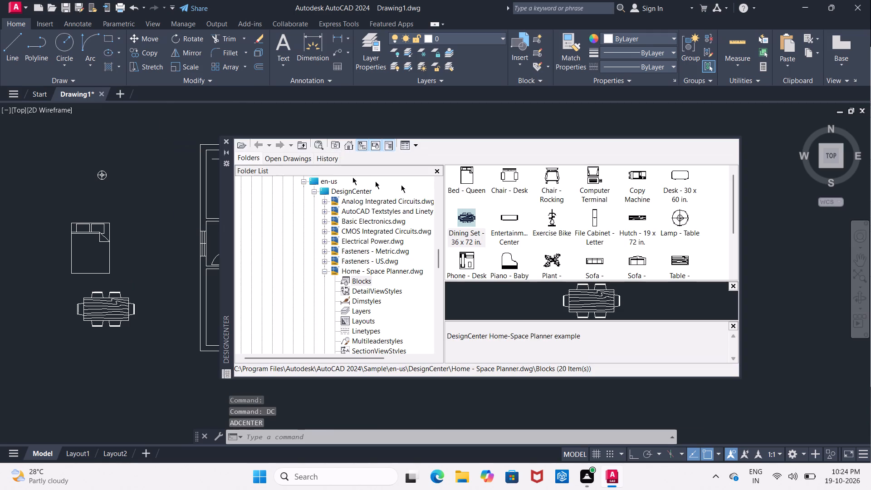
{"action": "double_click", "coordinate": [321, 191]}
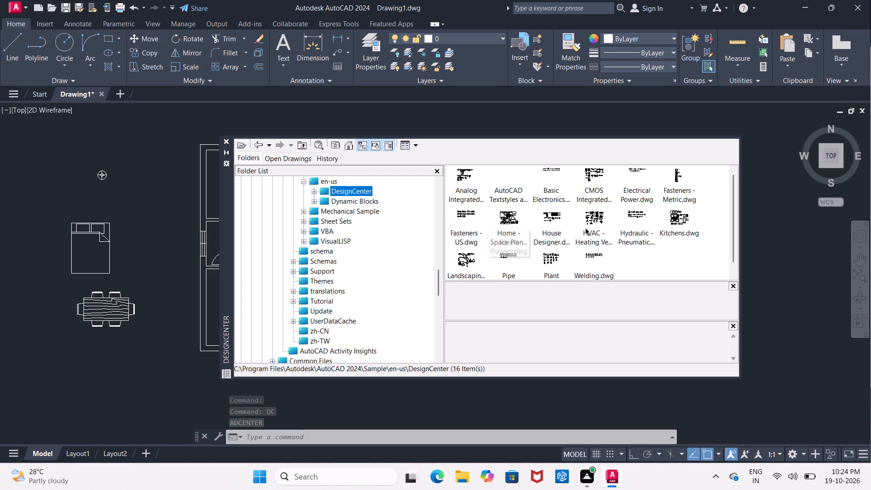
{"action": "double_click", "coordinate": [558, 220]}
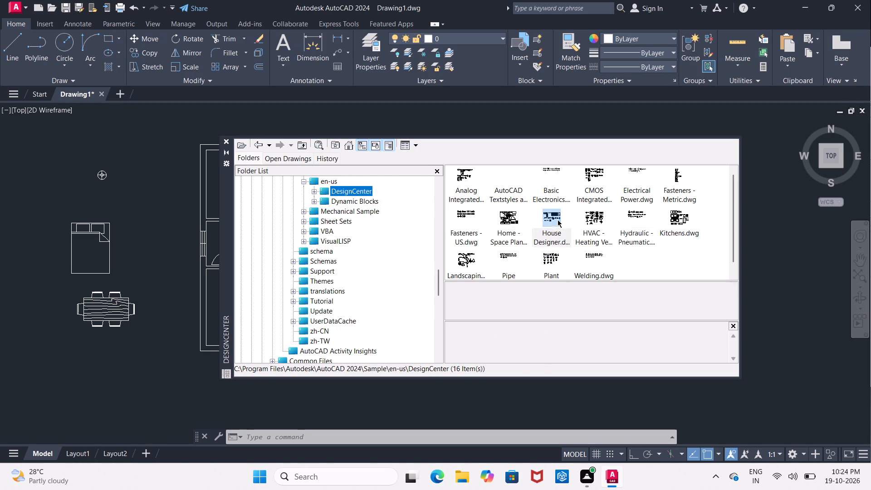
{"action": "double_click", "coordinate": [460, 172]}
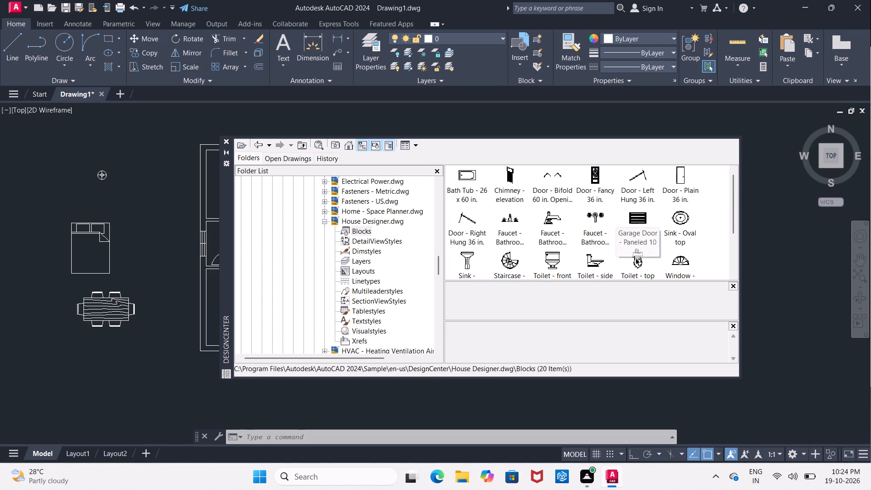
{"action": "left_click_drag", "start_coordinate": [636, 260], "coordinate": [122, 142]}
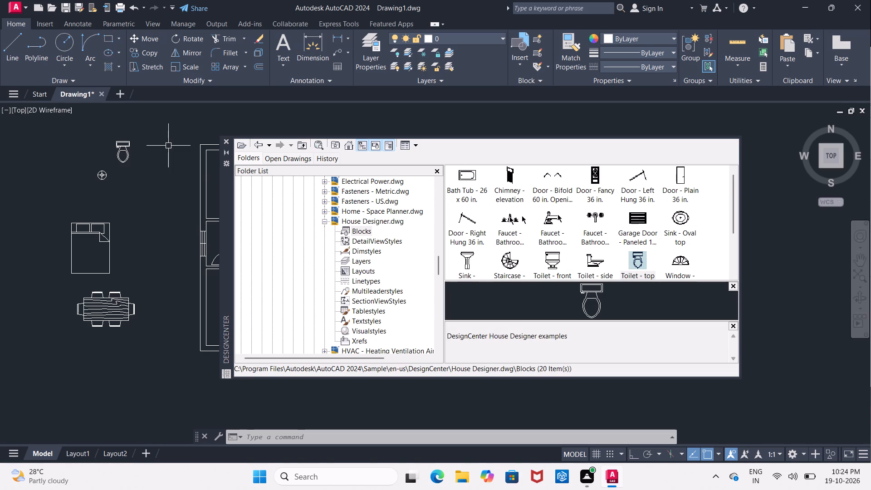
Insert the front-view bathroom faucet block from House Designer between the table lamp and the plan.
{"action": "left_click_drag", "start_coordinate": [507, 217], "coordinate": [150, 189]}
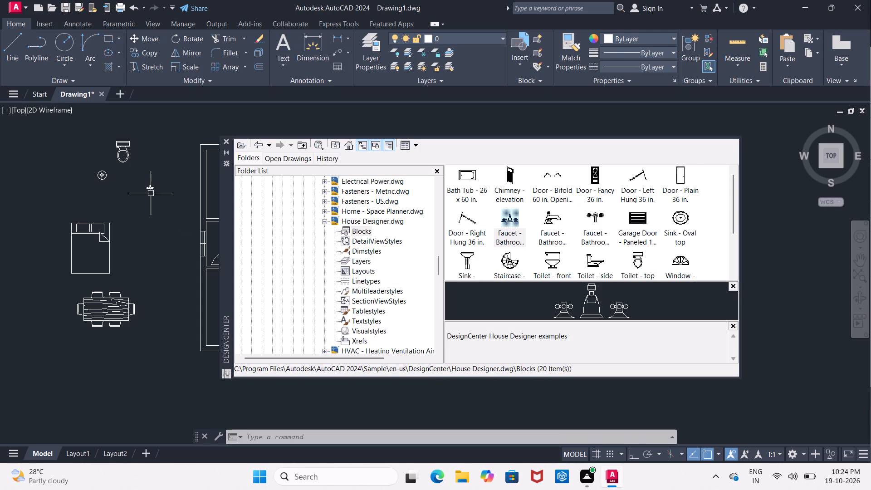
Insert the top-view Range-Oven block from DesignCenter's Kitchens blocks beside the bed, outside the plan.
{"action": "double_click", "coordinate": [253, 144]}
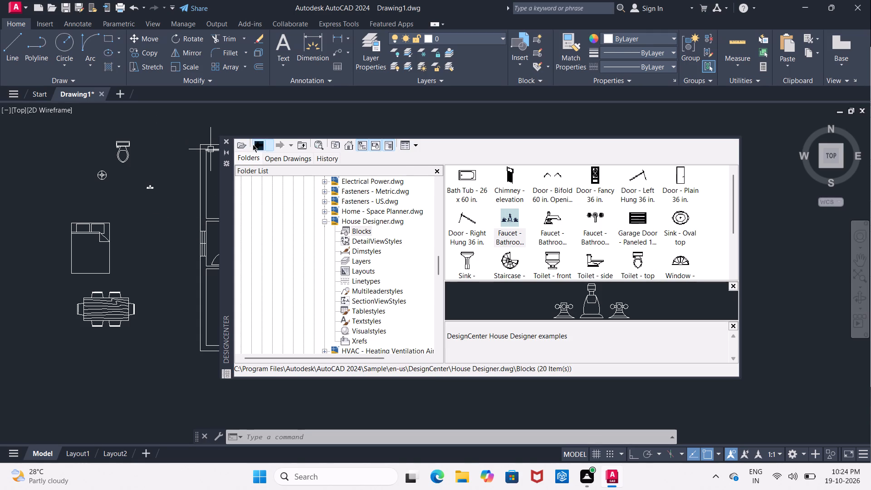
{"action": "left_click", "coordinate": [258, 147]}
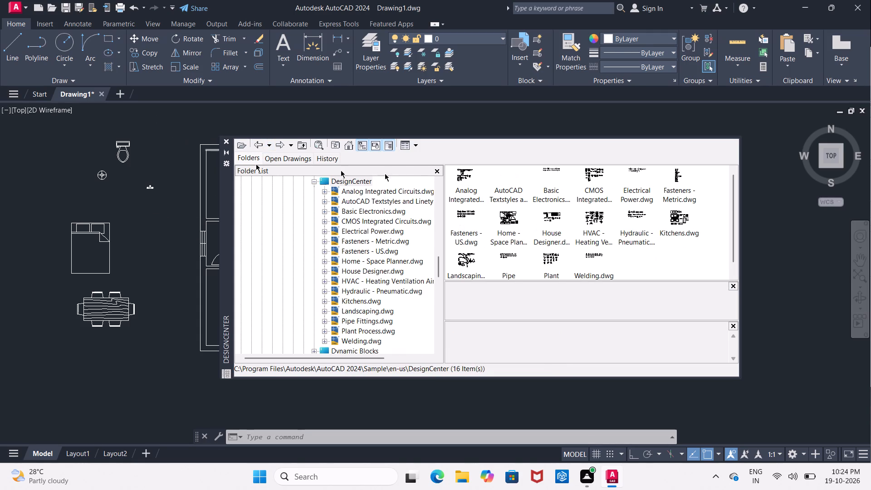
{"action": "double_click", "coordinate": [681, 221]}
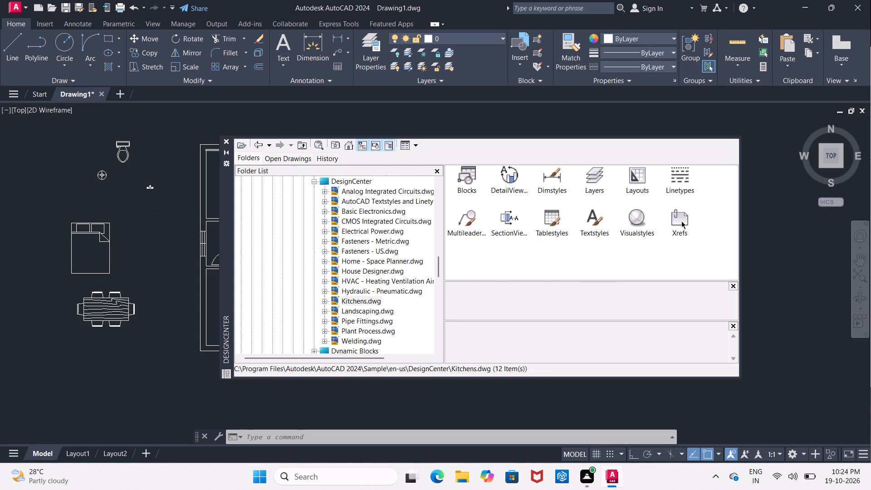
{"action": "double_click", "coordinate": [476, 172]}
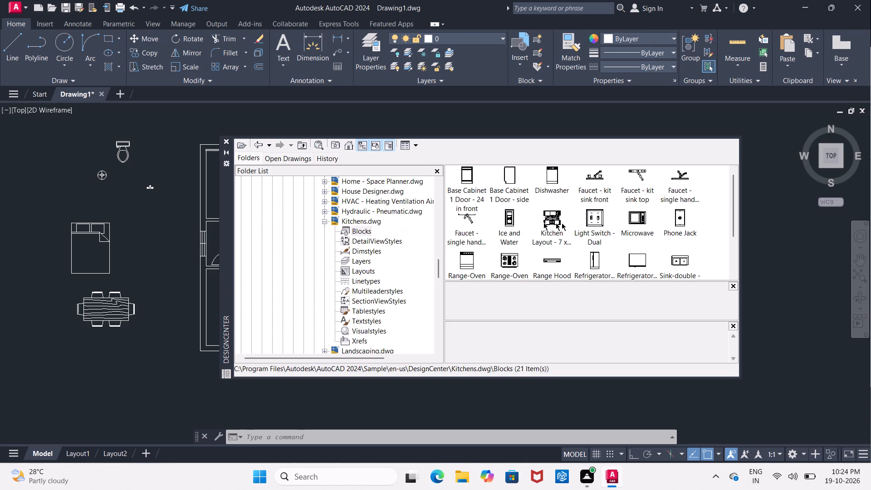
{"action": "left_click_drag", "start_coordinate": [511, 259], "coordinate": [129, 219]}
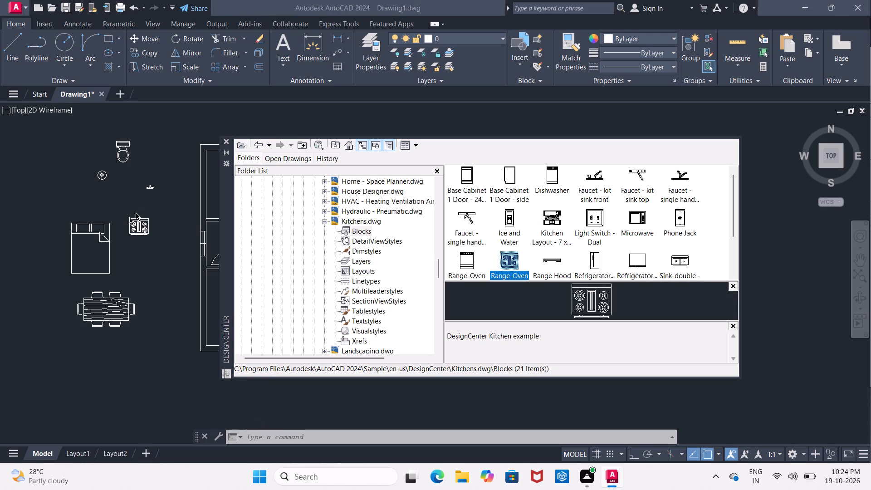
Insert the Sink-double block from the Kitchens blocks below the range-oven and close DesignCenter.
{"action": "left_click_drag", "start_coordinate": [674, 258], "coordinate": [563, 290]}
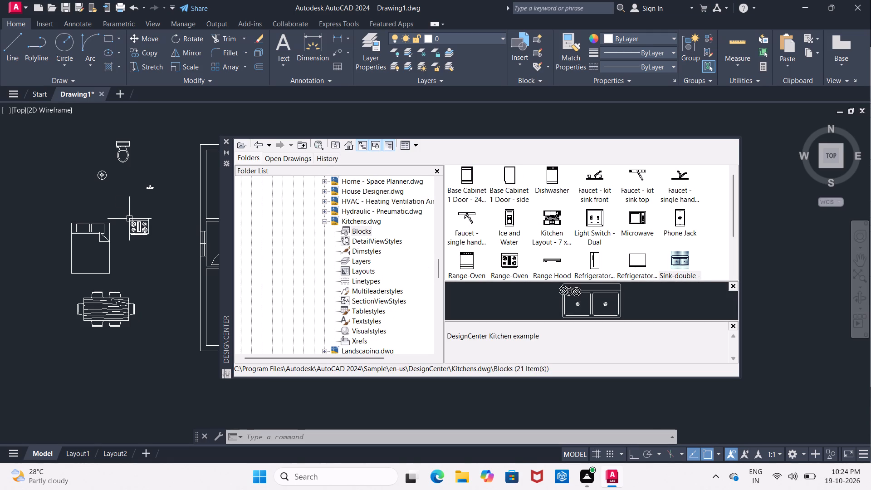
{"action": "left_click_drag", "start_coordinate": [563, 290], "coordinate": [442, 261]}
{"action": "left_click_drag", "start_coordinate": [442, 261], "coordinate": [152, 264]}
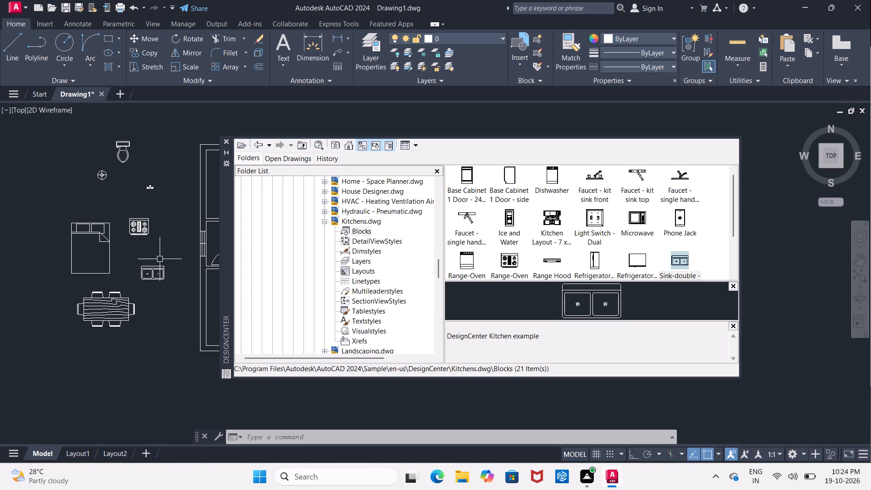
{"action": "left_click", "coordinate": [225, 143]}
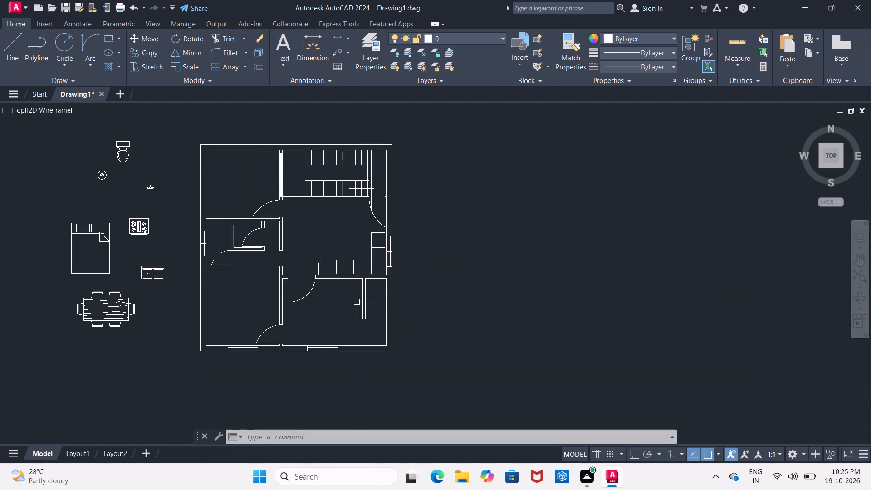
Offset the left line of the short partition wall in the bottom-right room 2' to the left.
{"action": "scroll", "coordinate": [359, 302], "scroll_direction": "up", "scroll_amount": 3}
{"action": "scroll", "coordinate": [355, 303], "scroll_direction": "down", "scroll_amount": 1}
{"action": "middle_click_drag", "start_coordinate": [355, 303], "coordinate": [350, 303]}
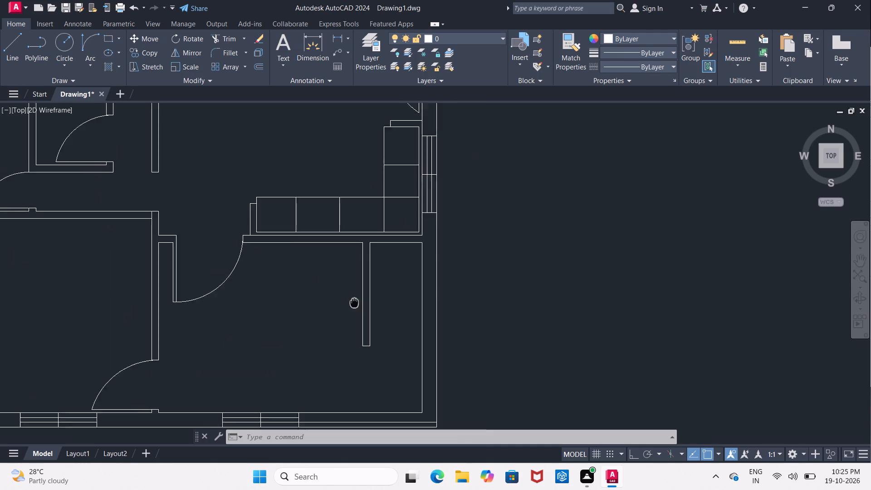
{"action": "middle_click_drag", "start_coordinate": [350, 303], "coordinate": [317, 298]}
{"action": "key", "text": "Escape"}
{"action": "key", "text": "o"}
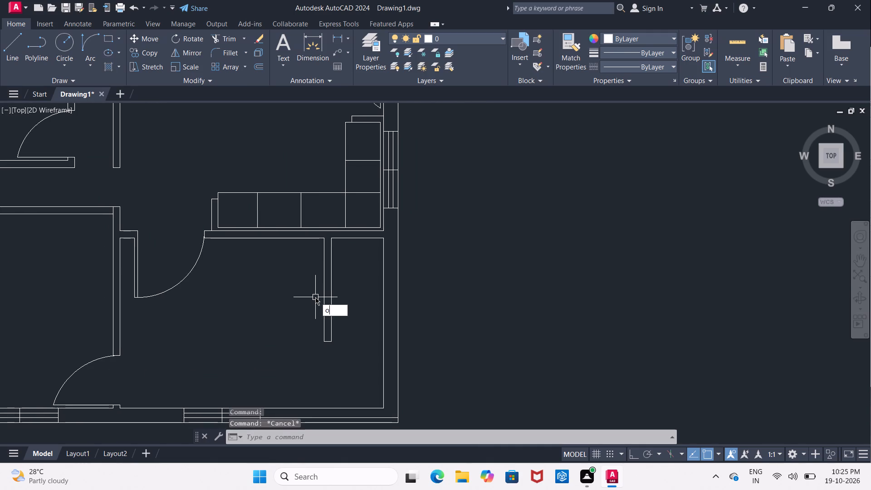
{"action": "key", "text": "Return"}
{"action": "type", "text": "3'"}
{"action": "key", "text": "Return"}
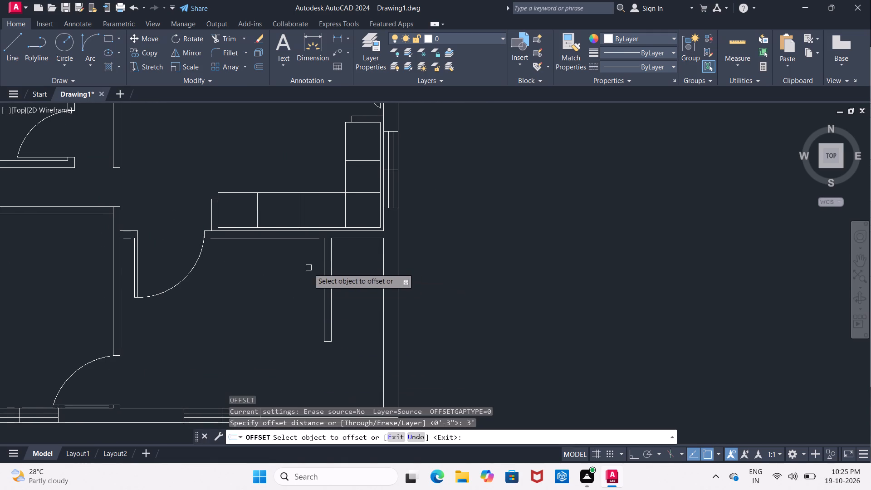
{"action": "left_click", "coordinate": [322, 281]}
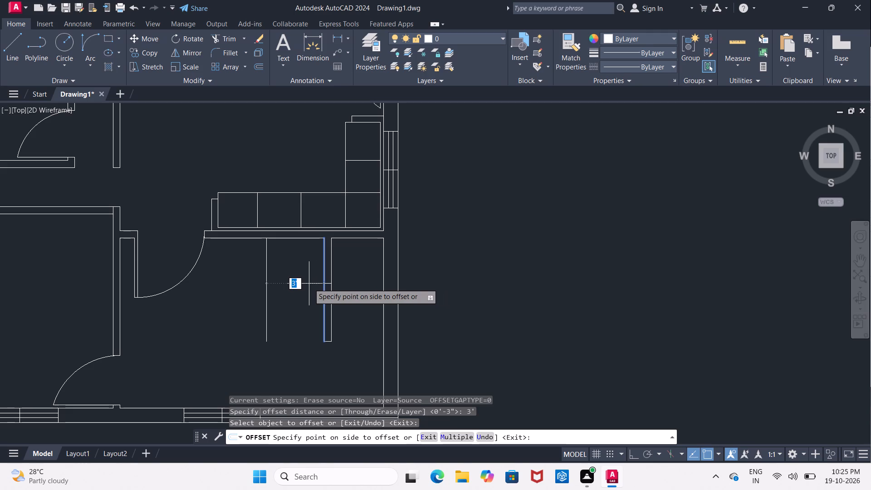
{"action": "type", "text": "2'"}
{"action": "key", "text": "Return"}
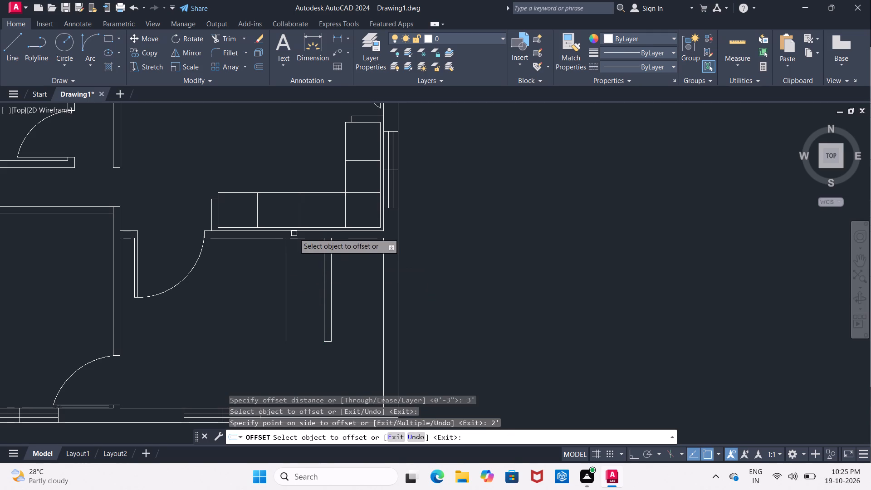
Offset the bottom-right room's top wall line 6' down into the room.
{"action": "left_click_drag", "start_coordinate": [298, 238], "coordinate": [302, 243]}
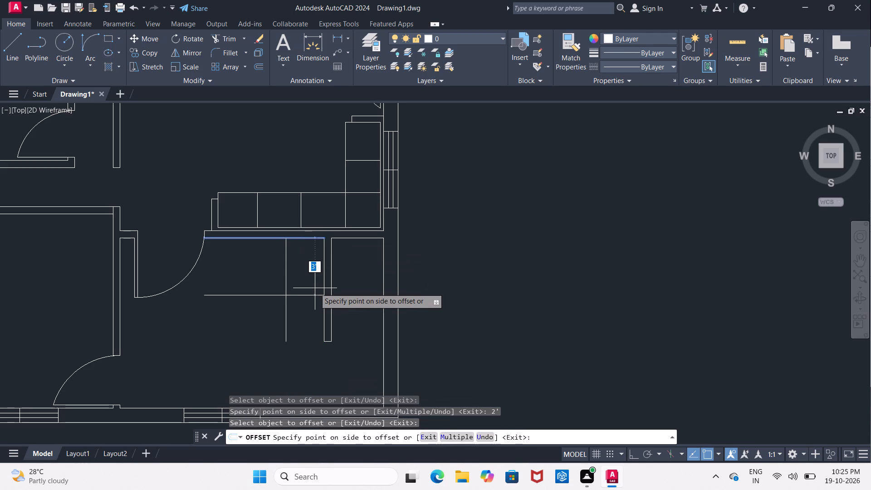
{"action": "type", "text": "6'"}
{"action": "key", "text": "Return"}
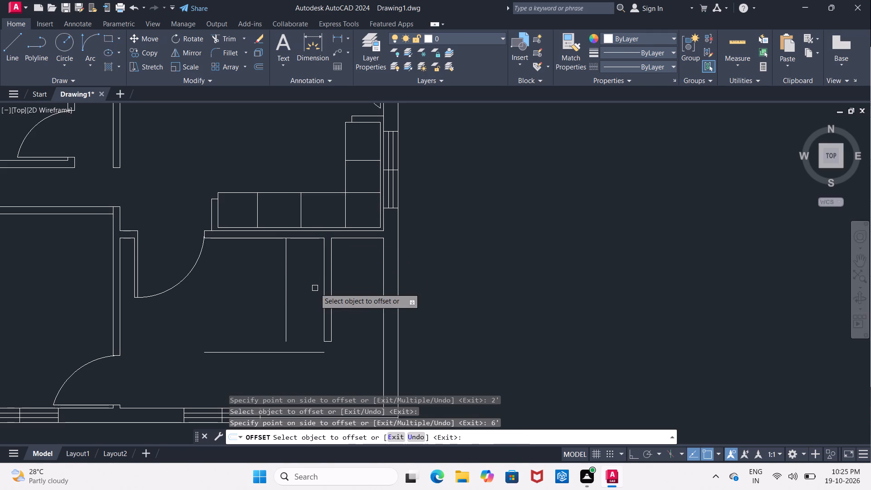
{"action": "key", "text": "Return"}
Offset the bottom-right room's top wall line 5' down into the room.
{"action": "key", "text": "Return"}
{"action": "type", "text": "5'"}
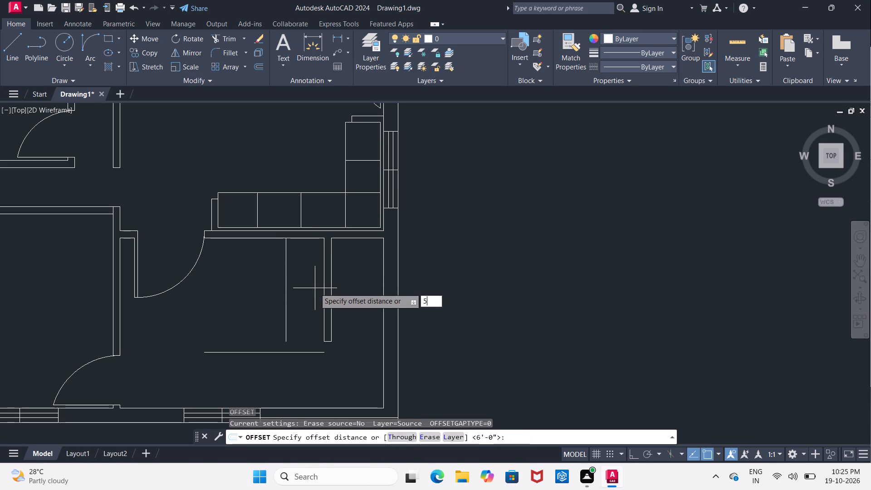
{"action": "key", "text": "Return"}
{"action": "left_click", "coordinate": [313, 237]}
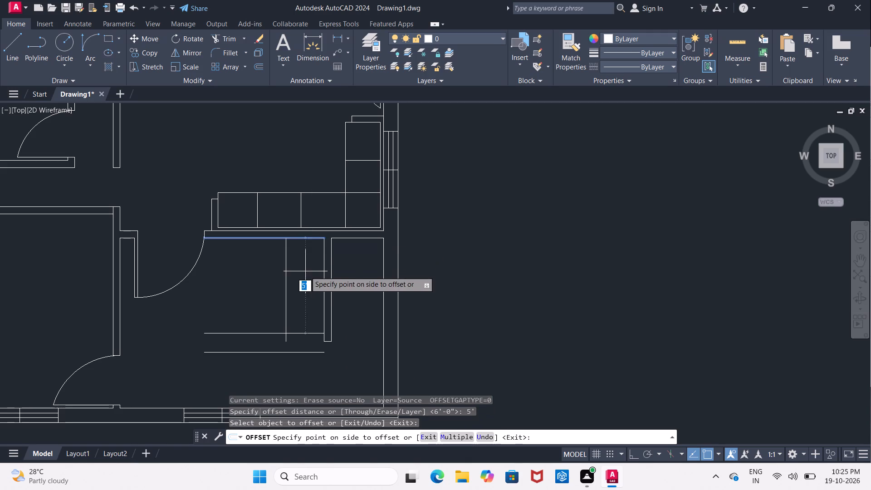
{"action": "left_click", "coordinate": [306, 282]}
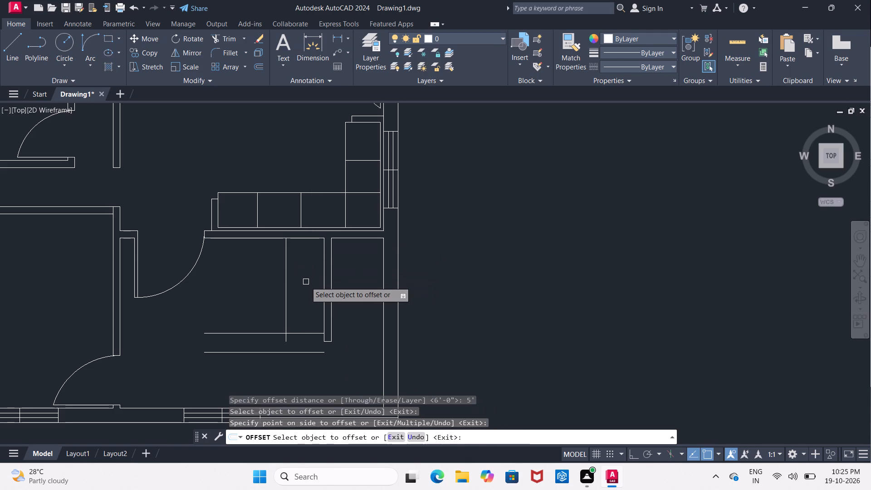
{"action": "key", "text": "Escape"}
Trim the 5' and 2' offset lines where they overrun, forming a closed rectangle against the short partition wall.
{"action": "key", "text": "t"}
{"action": "type", "text": "r"}
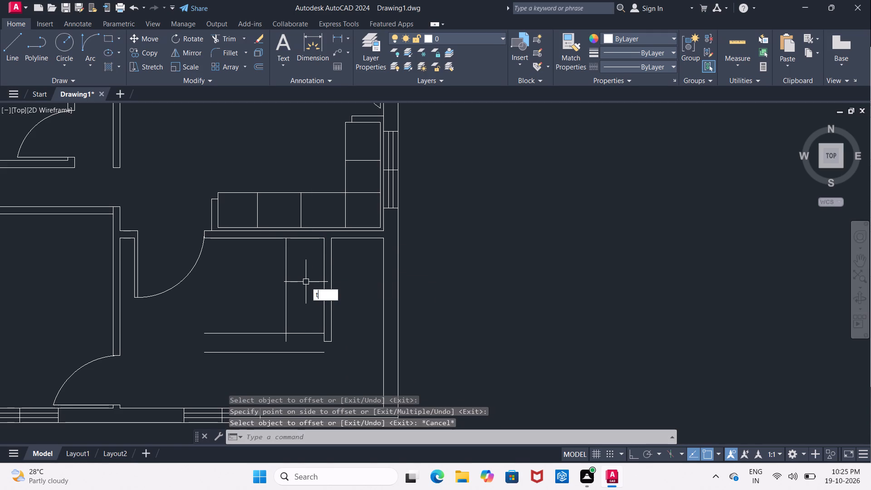
{"action": "key", "text": "space"}
{"action": "key", "text": "space"}
{"action": "left_click", "coordinate": [267, 333]}
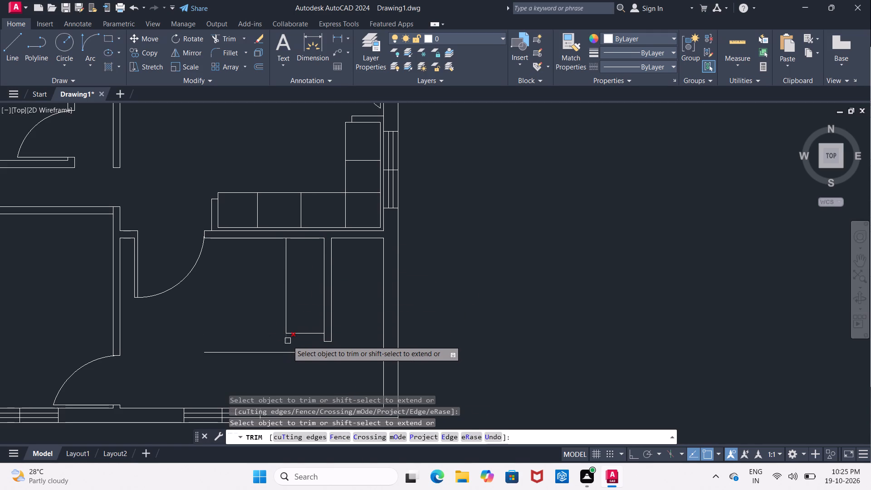
{"action": "left_click", "coordinate": [288, 341]}
{"action": "left_click", "coordinate": [287, 353]}
{"action": "key", "text": "Escape"}
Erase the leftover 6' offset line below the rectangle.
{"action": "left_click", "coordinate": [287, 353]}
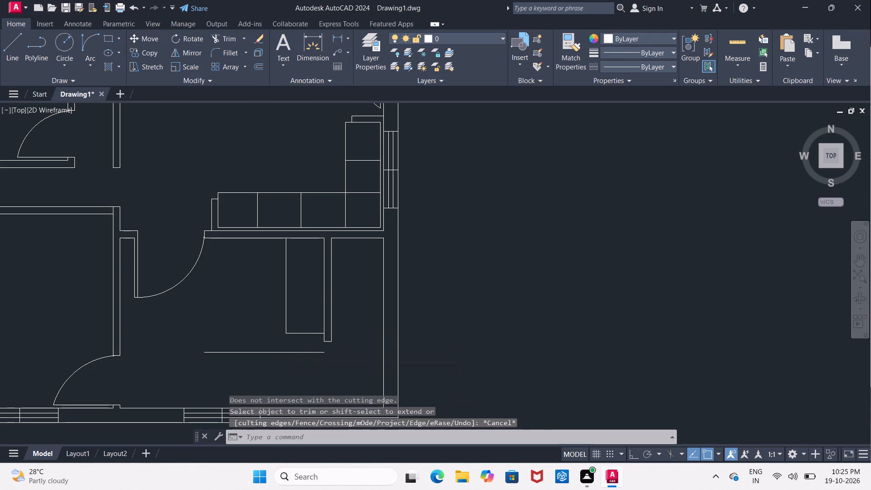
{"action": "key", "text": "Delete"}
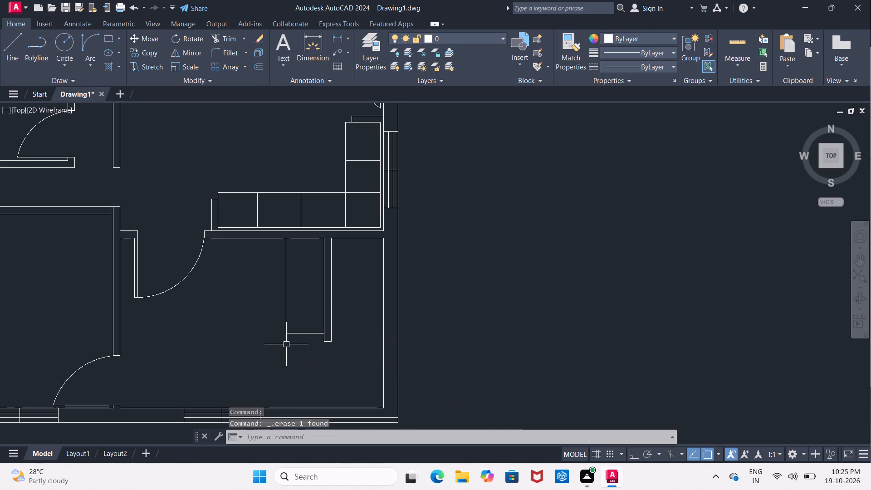
Offset the bottom-right room's top wall line 2' down and the counter rectangle's west edge 2' outward to the west.
{"action": "key", "text": "o"}
{"action": "key", "text": "Return"}
{"action": "type", "text": "2'"}
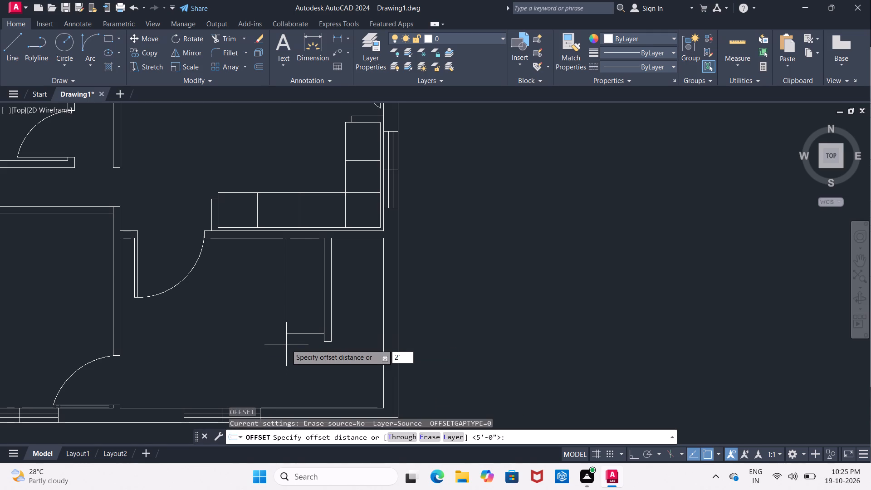
{"action": "key", "text": "Return"}
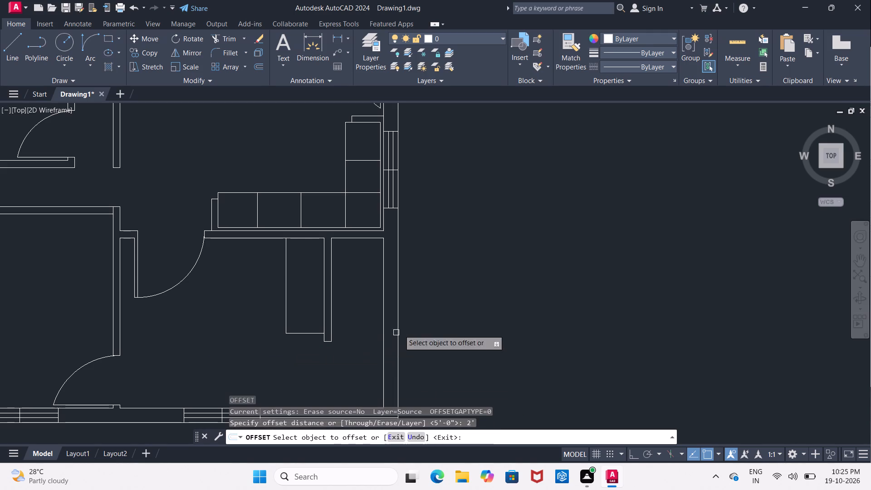
{"action": "left_click", "coordinate": [309, 239]}
{"action": "left_click", "coordinate": [308, 260]}
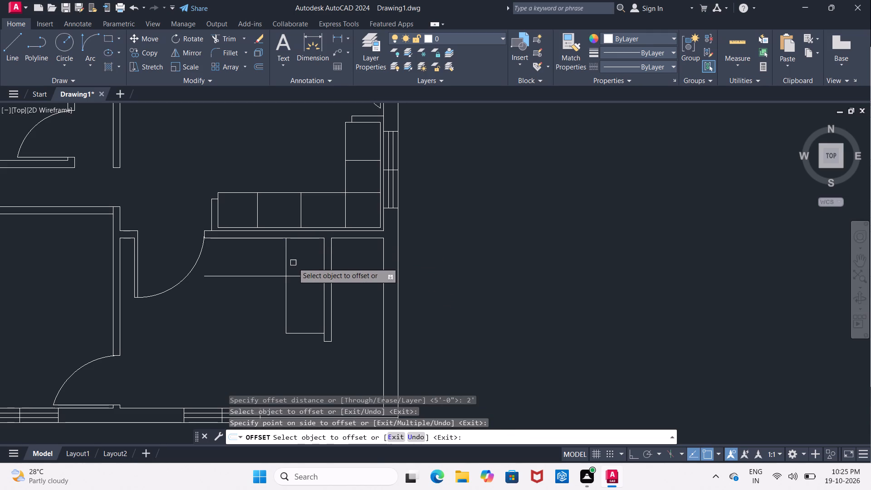
{"action": "left_click", "coordinate": [285, 264]}
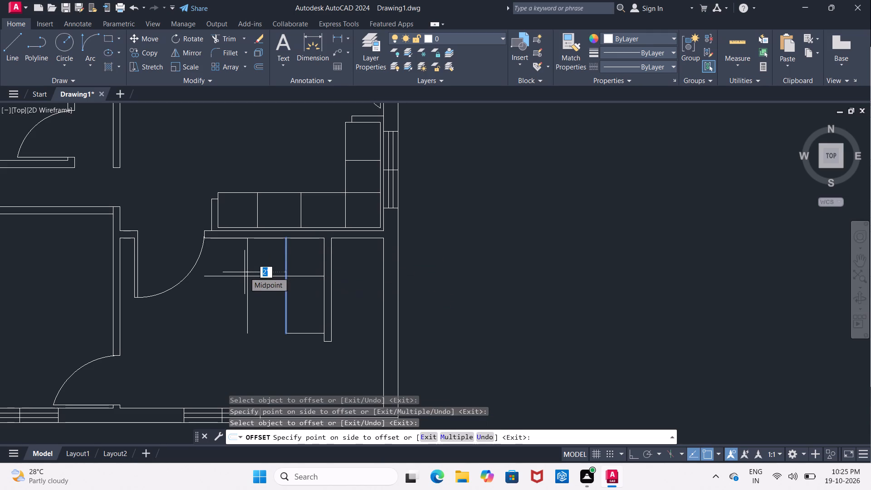
{"action": "left_click", "coordinate": [246, 272]}
{"action": "key", "text": "Escape"}
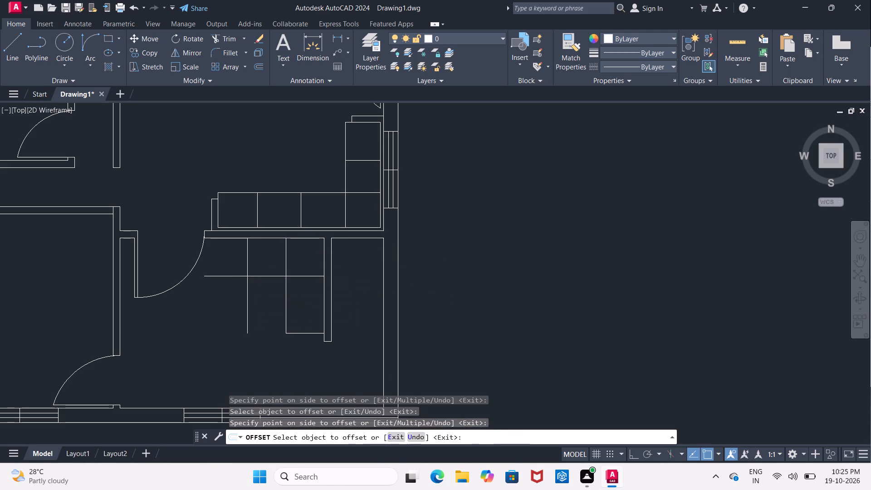
Trim the overrunning offset lines and the inner shared edges to leave a single L-shaped counter outline beside the short partition wall.
{"action": "type", "text": "tr"}
{"action": "key", "text": "space"}
{"action": "key", "text": "space"}
{"action": "left_click", "coordinate": [284, 264]}
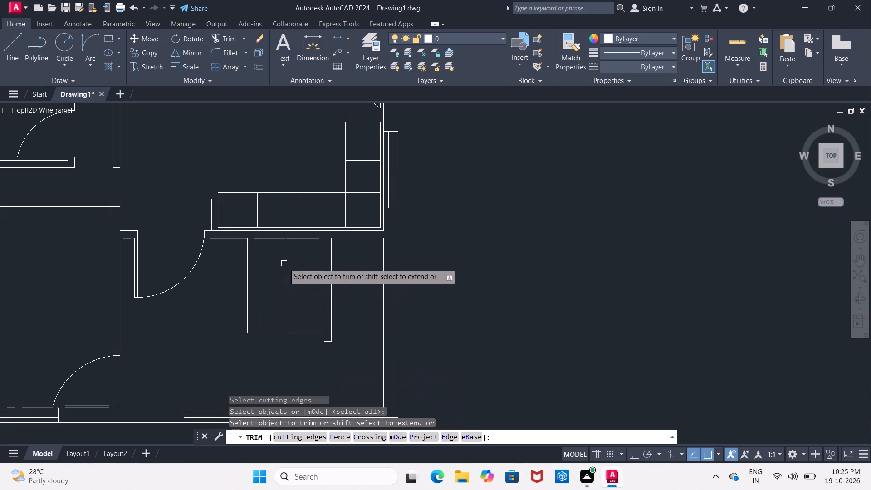
{"action": "left_click", "coordinate": [249, 301]}
{"action": "left_click", "coordinate": [238, 274]}
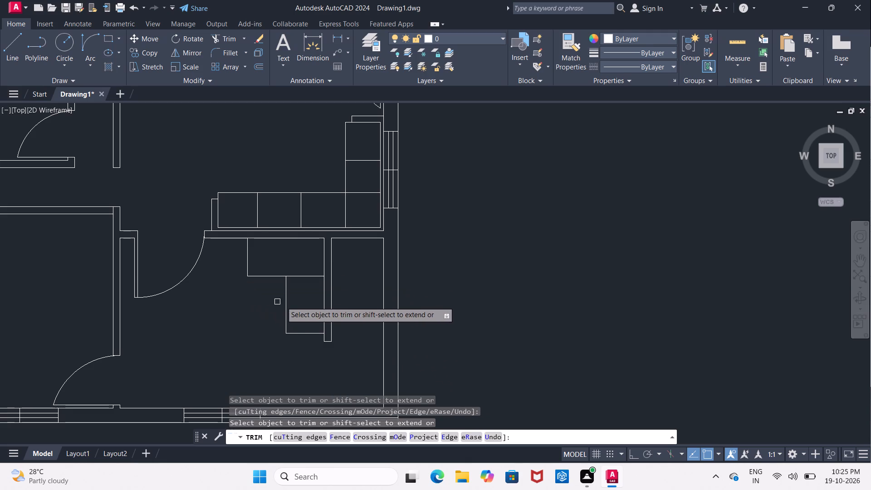
{"action": "left_click", "coordinate": [310, 279]}
{"action": "scroll", "coordinate": [310, 279], "scroll_direction": "down", "scroll_amount": 1}
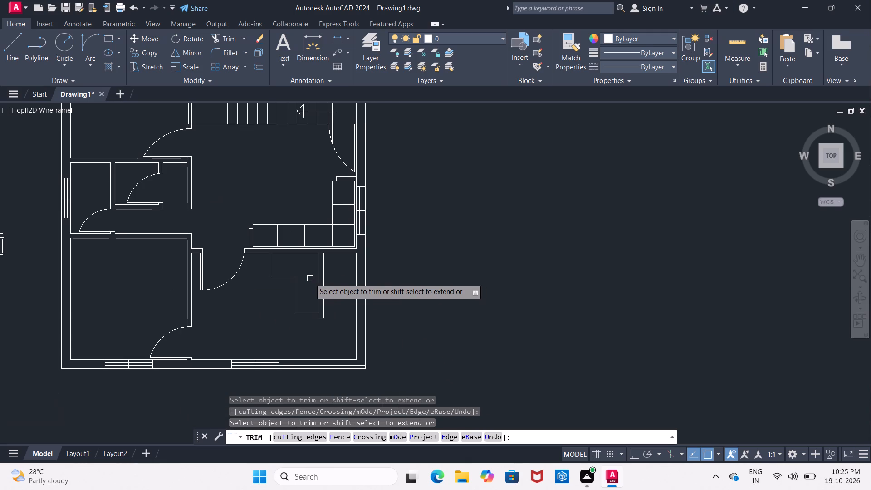
{"action": "scroll", "coordinate": [310, 279], "scroll_direction": "down", "scroll_amount": 3}
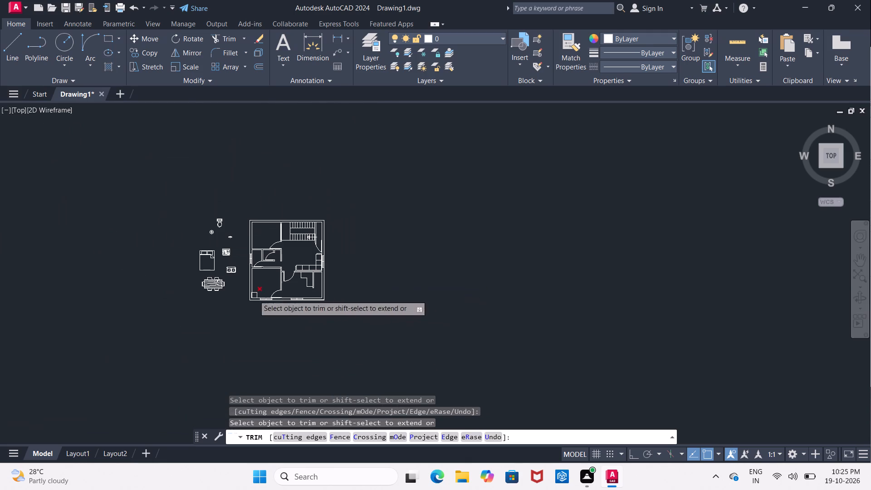
{"action": "scroll", "coordinate": [186, 241], "scroll_direction": "up", "scroll_amount": 2}
{"action": "key", "text": "Escape"}
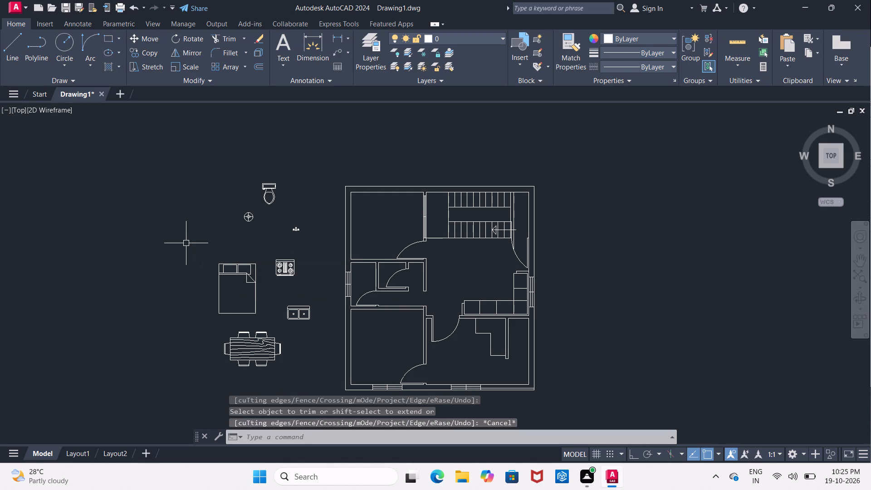
Move the bed block from the furniture group outside the plan into the top-left bedroom.
{"action": "left_click", "coordinate": [203, 255]}
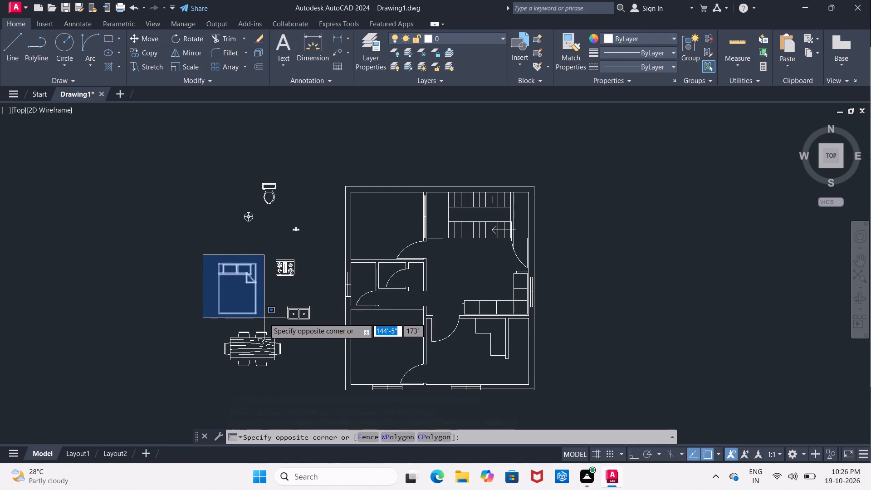
{"action": "left_click", "coordinate": [264, 318]}
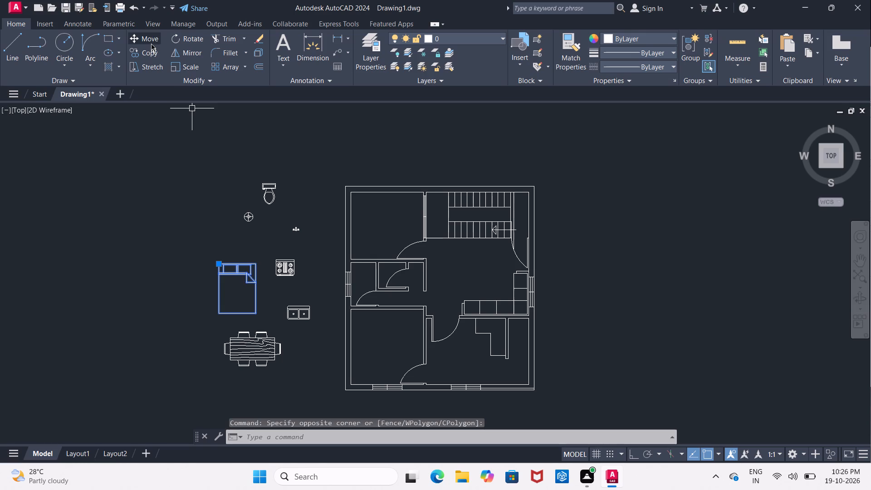
{"action": "left_click", "coordinate": [150, 41]}
{"action": "left_click_drag", "start_coordinate": [239, 298], "coordinate": [252, 303]}
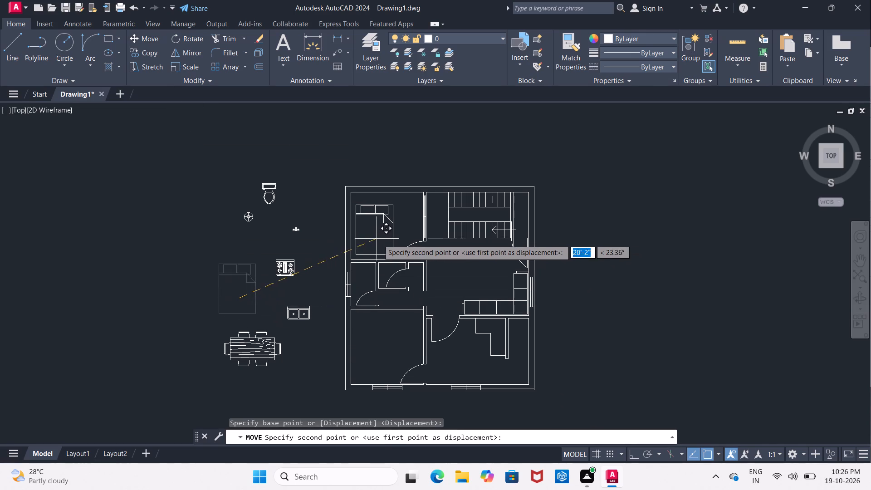
{"action": "scroll", "coordinate": [380, 235], "scroll_direction": "up", "scroll_amount": 2}
{"action": "left_click", "coordinate": [379, 233]}
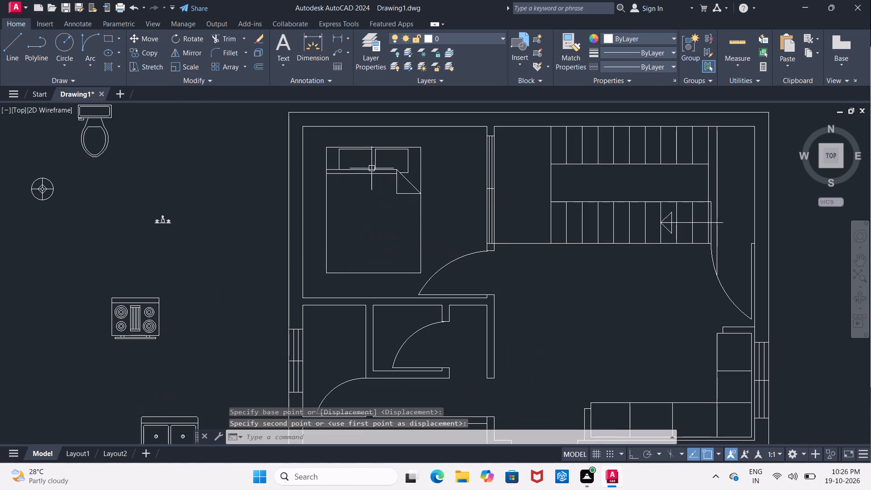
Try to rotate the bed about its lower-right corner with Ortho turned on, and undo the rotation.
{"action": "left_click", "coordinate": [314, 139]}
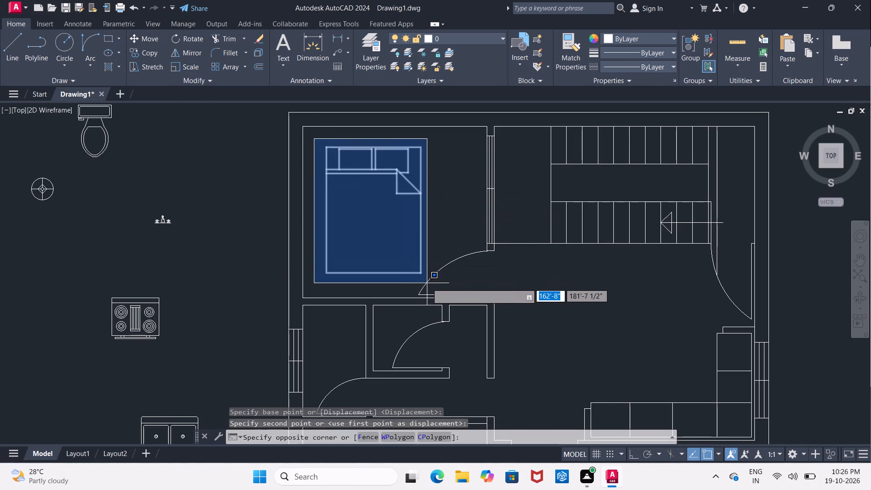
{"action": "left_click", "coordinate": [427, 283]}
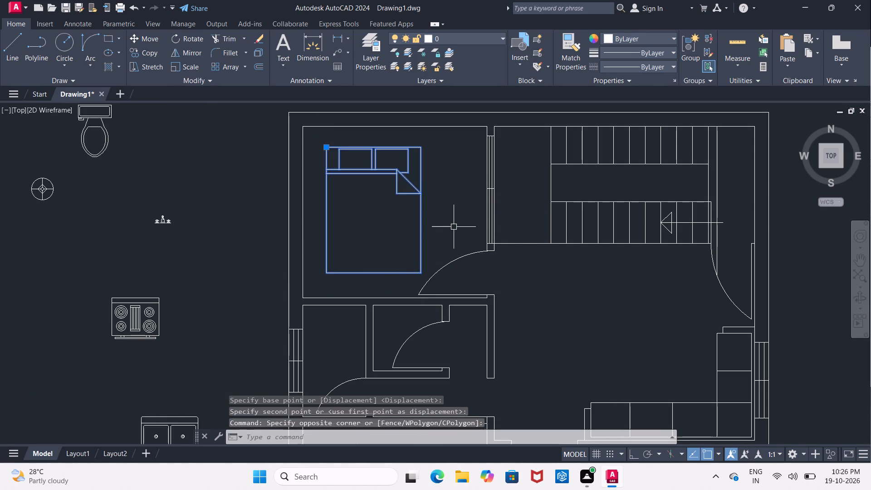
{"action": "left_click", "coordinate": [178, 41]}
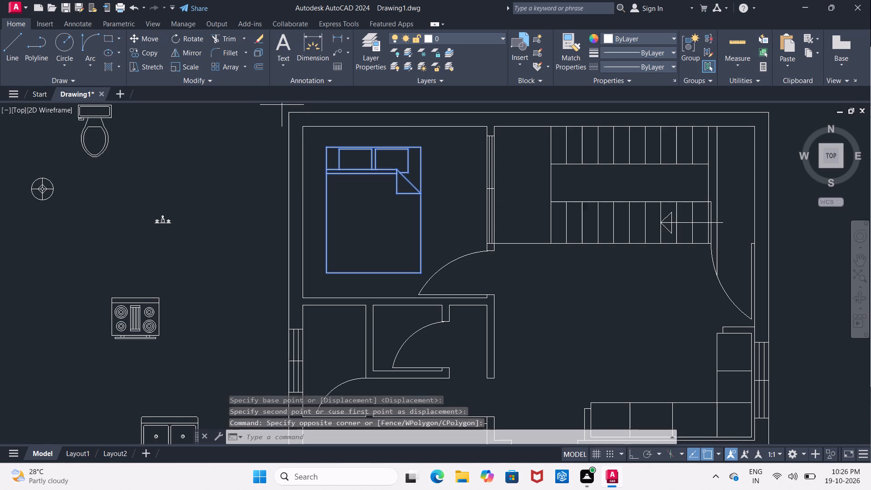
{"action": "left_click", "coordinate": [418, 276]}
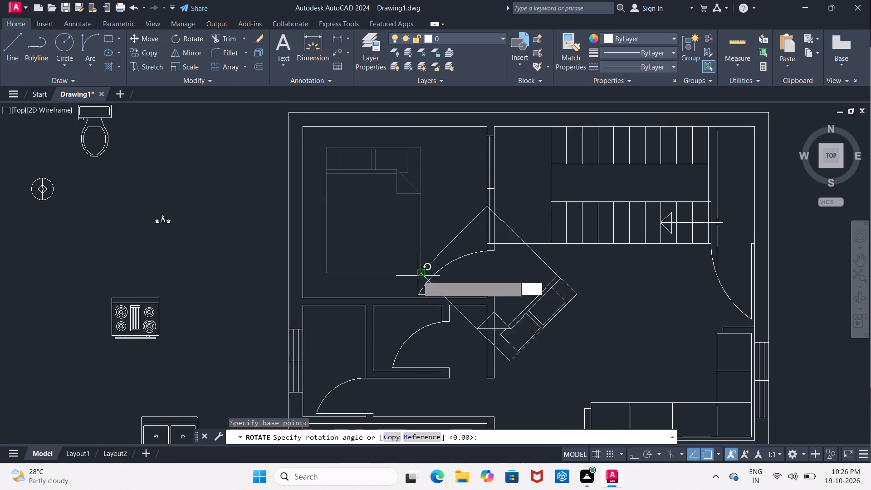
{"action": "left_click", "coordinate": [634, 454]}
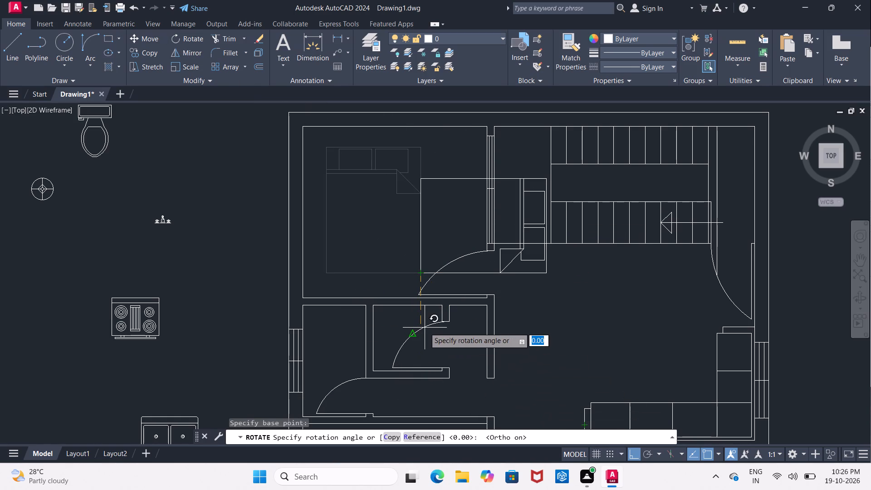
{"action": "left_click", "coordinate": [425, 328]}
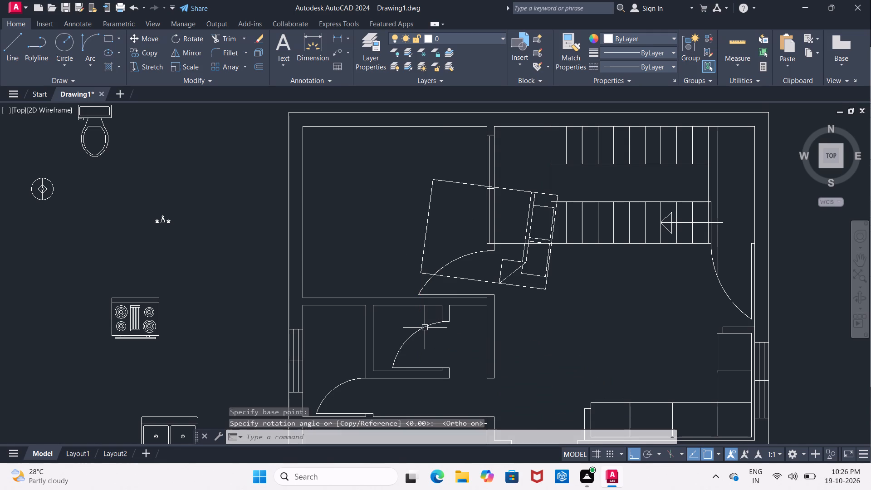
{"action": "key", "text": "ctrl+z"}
Rotate the bed a quarter turn clockwise about its upper-right corner with Ortho on, so the pillows face east.
{"action": "left_click", "coordinate": [378, 146]}
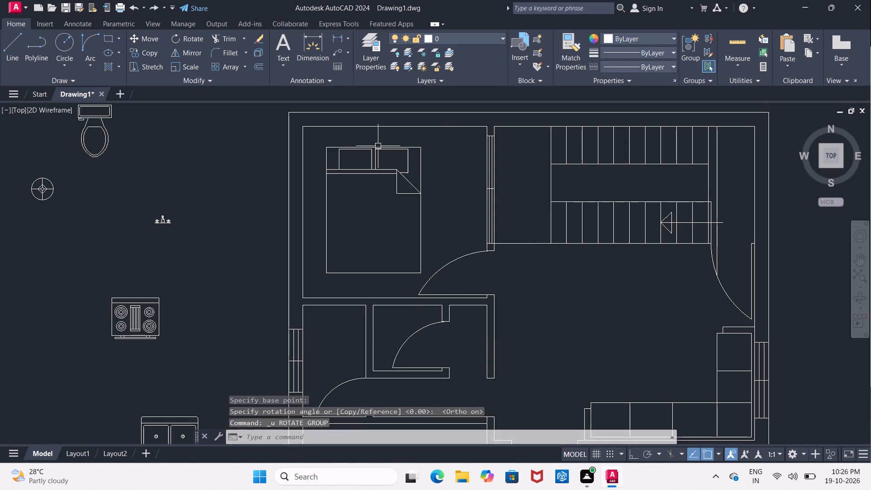
{"action": "left_click", "coordinate": [631, 458]}
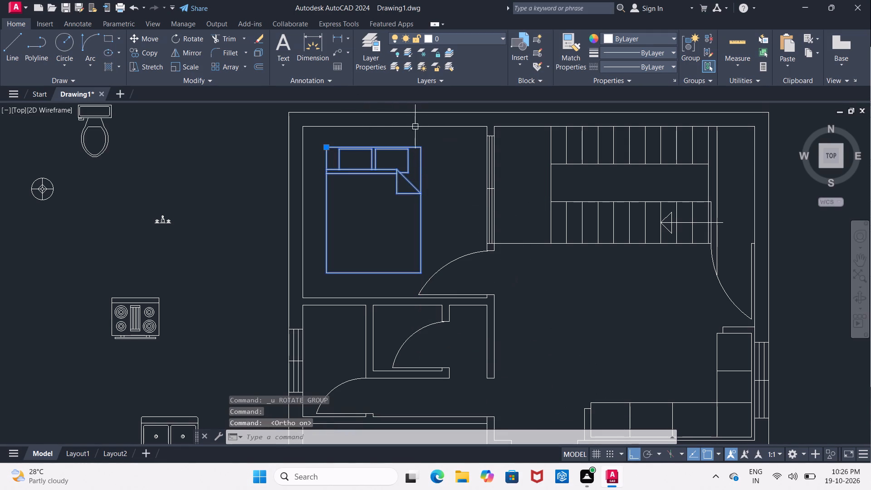
{"action": "left_click", "coordinate": [181, 37]}
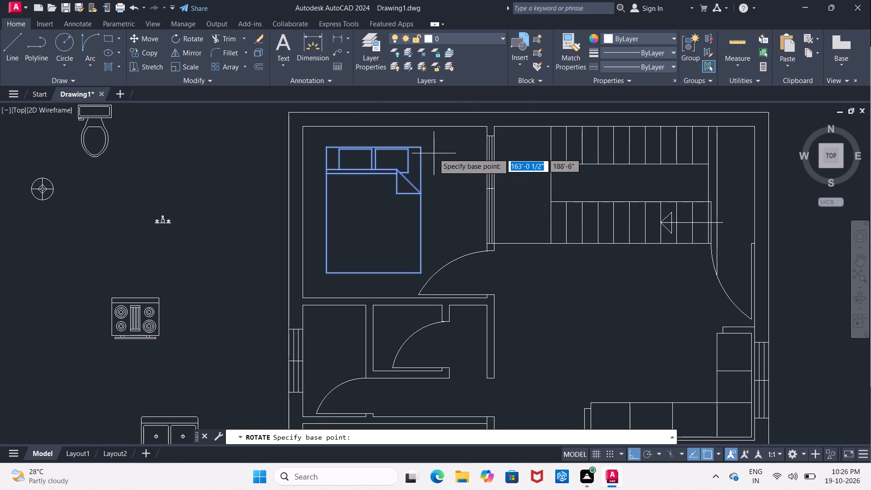
{"action": "left_click", "coordinate": [422, 150]}
{"action": "left_click", "coordinate": [448, 190]}
Move the rotated bed back inside the top-left bedroom with Ortho off, placing its headboard against the east window wall.
{"action": "scroll", "coordinate": [448, 191], "scroll_direction": "down", "scroll_amount": 2}
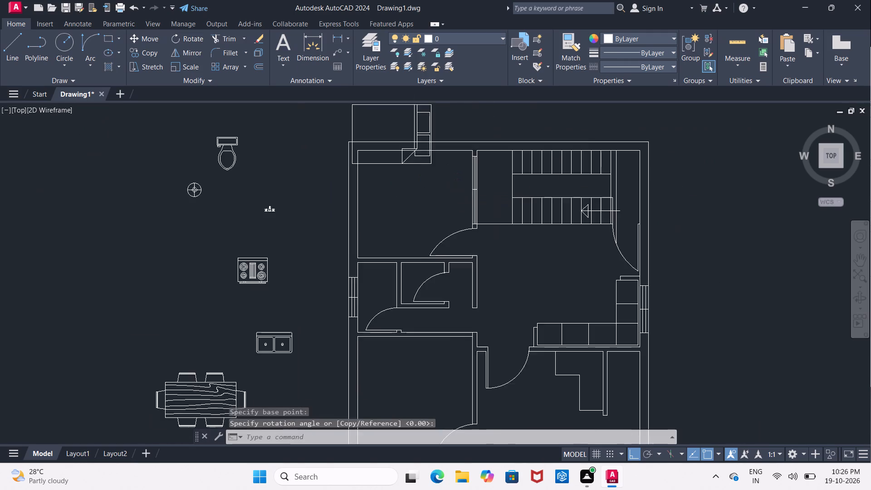
{"action": "left_click", "coordinate": [428, 137]}
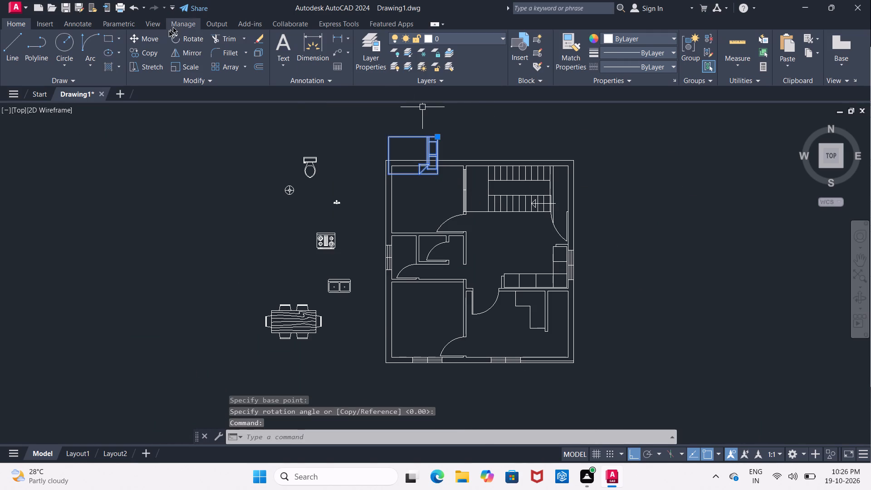
{"action": "left_click", "coordinate": [158, 41]}
{"action": "left_click", "coordinate": [411, 152]}
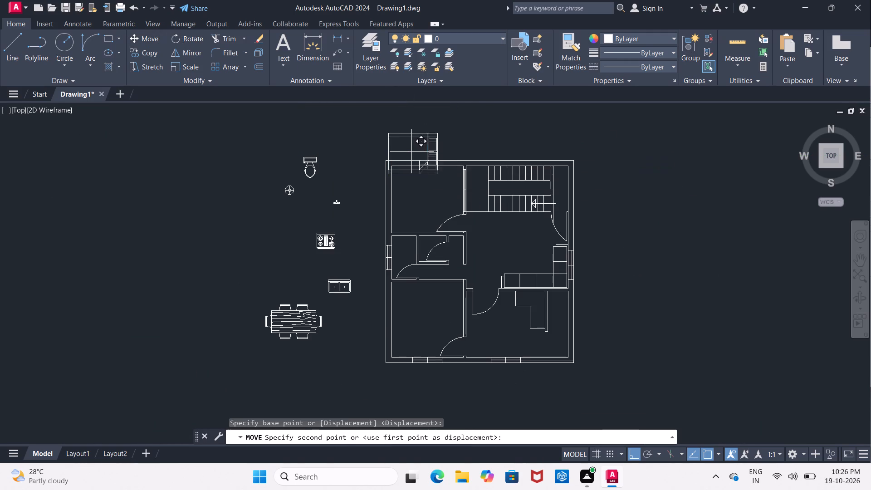
{"action": "scroll", "coordinate": [449, 213], "scroll_direction": "up", "scroll_amount": 3}
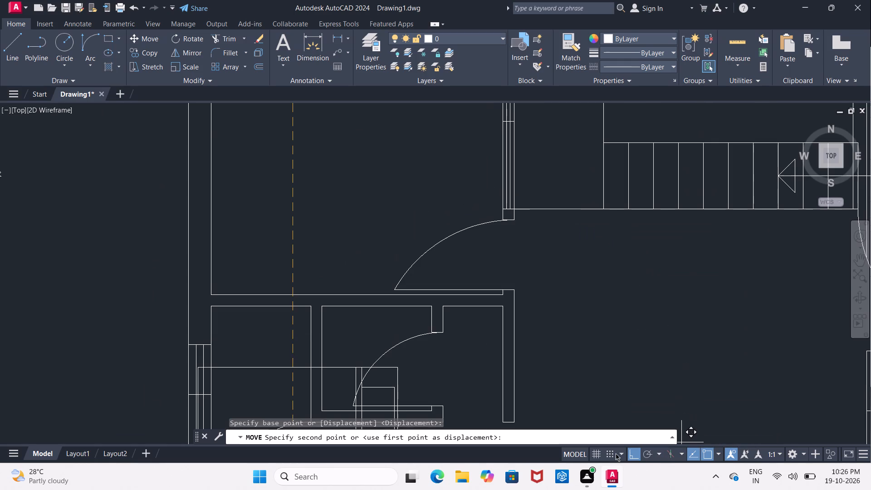
{"action": "left_click", "coordinate": [621, 453]}
{"action": "left_click", "coordinate": [633, 452]}
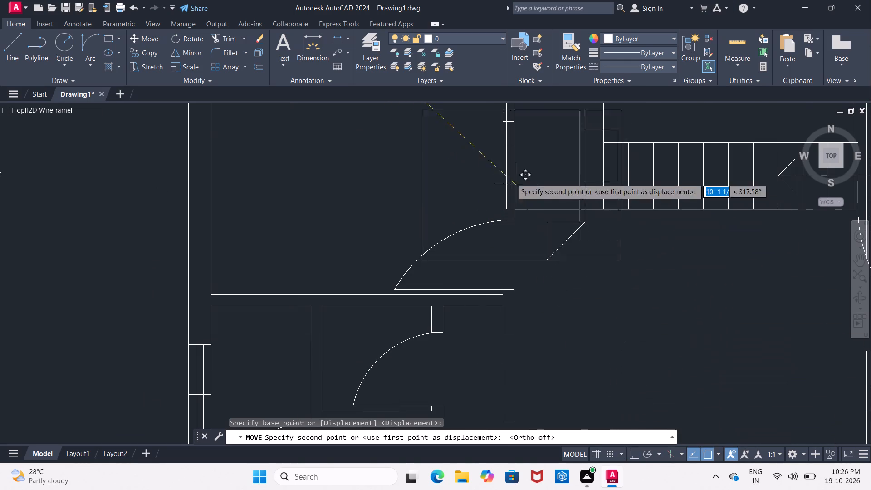
{"action": "middle_click_drag", "start_coordinate": [505, 171], "coordinate": [523, 305]}
{"action": "scroll", "coordinate": [512, 303], "scroll_direction": "down", "scroll_amount": 1}
{"action": "scroll", "coordinate": [465, 278], "scroll_direction": "up", "scroll_amount": 2}
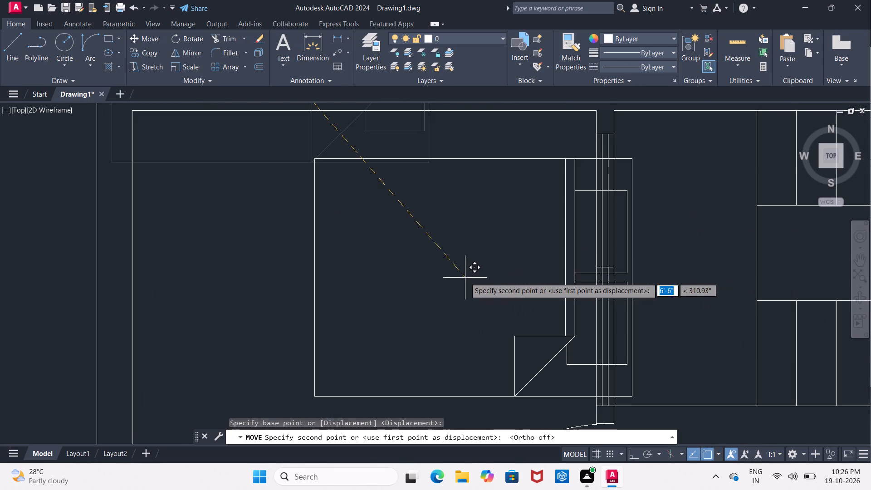
{"action": "left_click", "coordinate": [429, 257]}
{"action": "key", "text": "Escape"}
Move the round bedside table block from outside the plan into the top-left bedroom, beside the bed's lower-right corner.
{"action": "scroll", "coordinate": [429, 257], "scroll_direction": "down", "scroll_amount": 2}
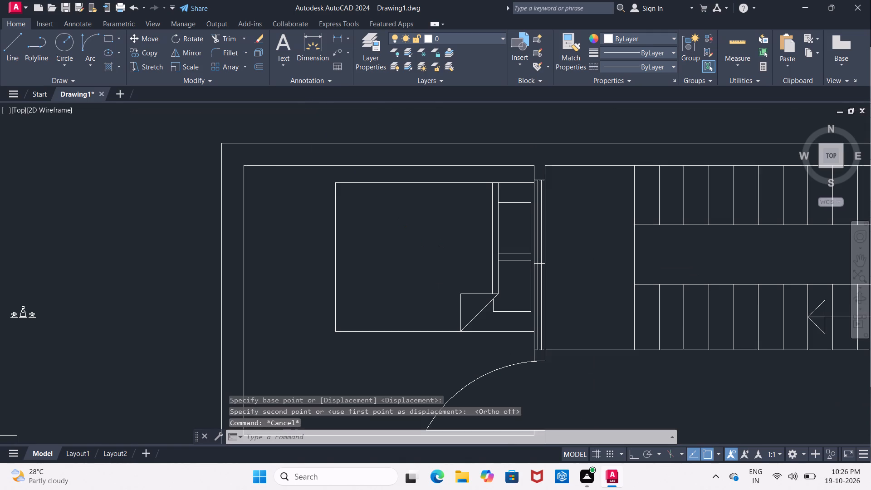
{"action": "scroll", "coordinate": [429, 257], "scroll_direction": "down", "scroll_amount": 1}
{"action": "left_click", "coordinate": [184, 247]}
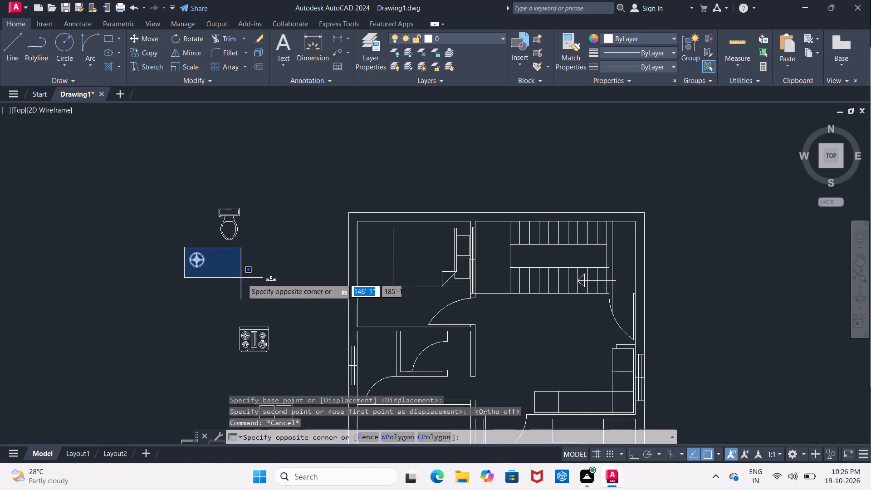
{"action": "left_click", "coordinate": [242, 279]}
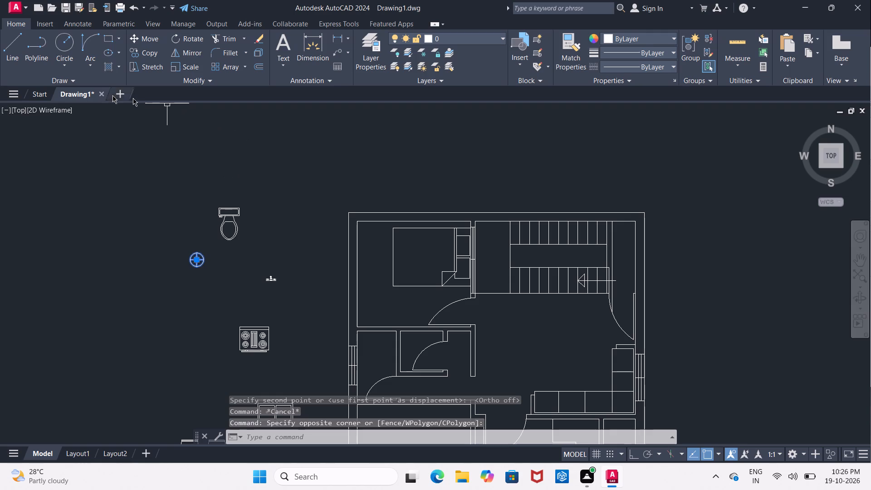
{"action": "left_click", "coordinate": [149, 39]}
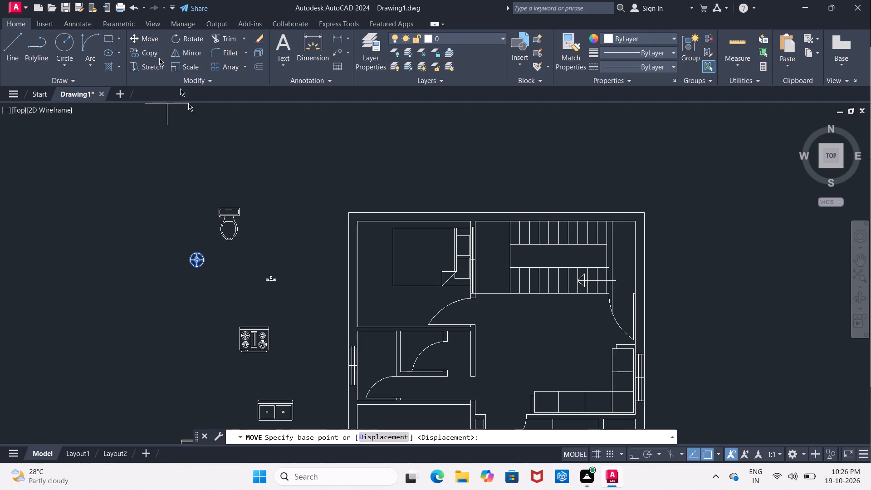
{"action": "left_click", "coordinate": [196, 259]}
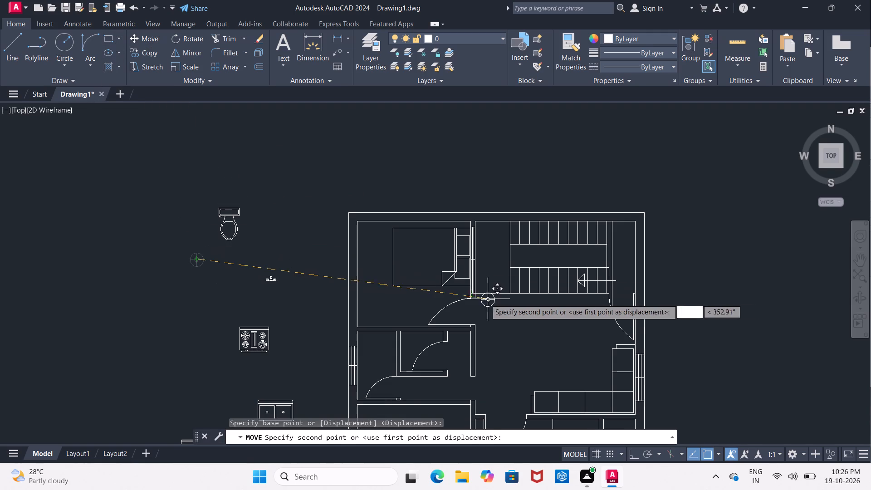
{"action": "scroll", "coordinate": [462, 293], "scroll_direction": "up", "scroll_amount": 5}
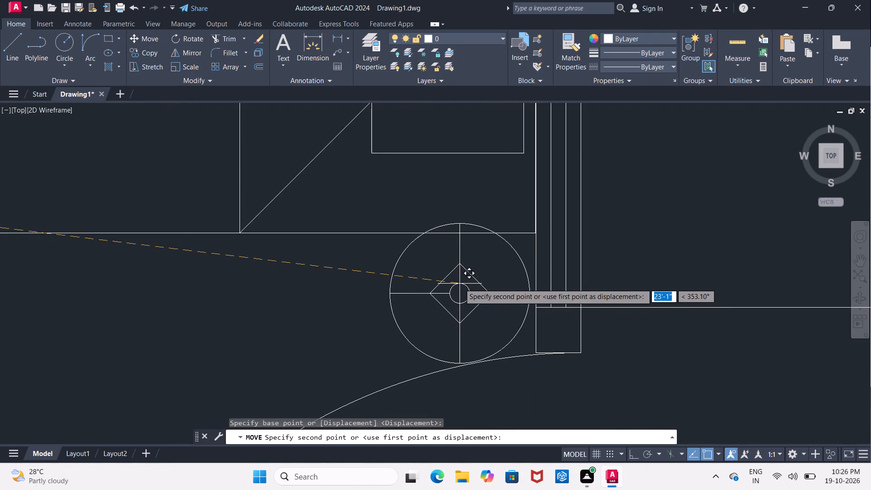
{"action": "left_click", "coordinate": [460, 271]}
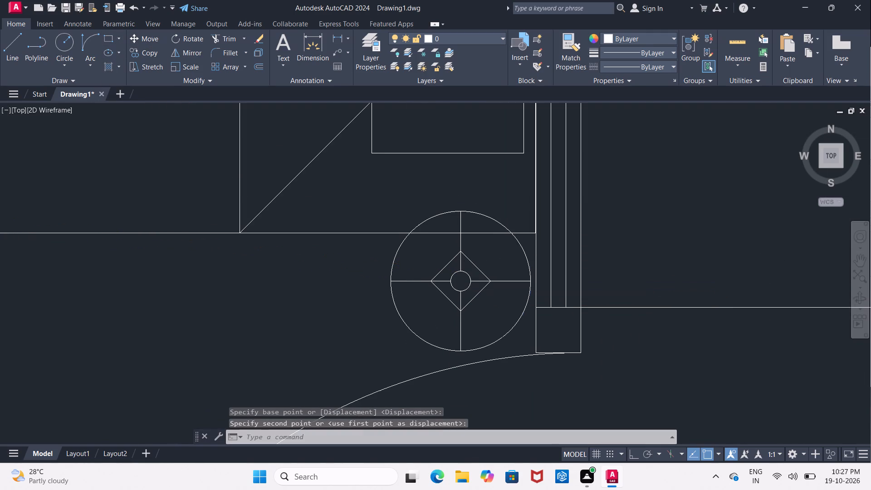
Scale the round bedside table down freehand about its bottom quadrant point so it fits between the bed and the door swing.
{"action": "left_click", "coordinate": [455, 210]}
{"action": "left_click", "coordinate": [194, 69]}
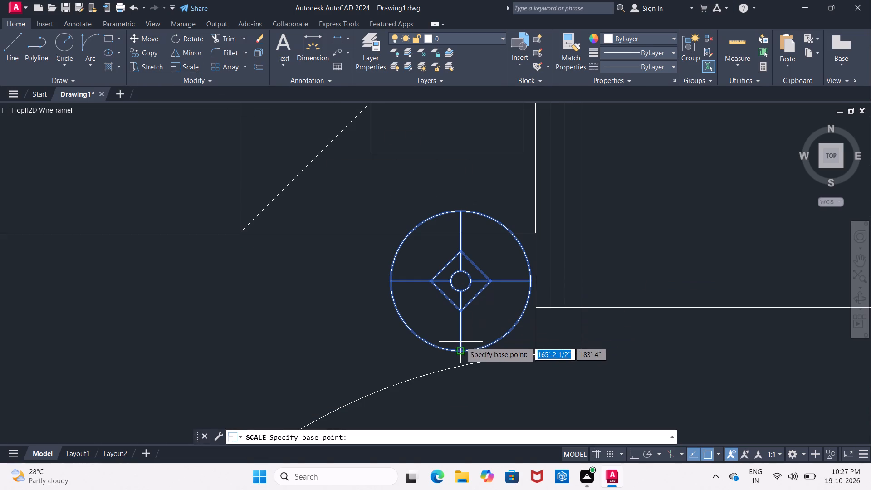
{"action": "left_click", "coordinate": [460, 350]}
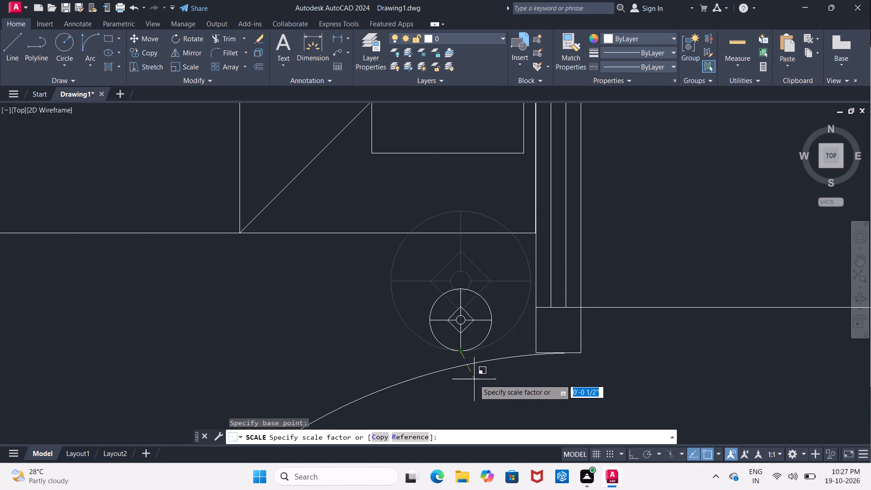
{"action": "left_click", "coordinate": [487, 403]}
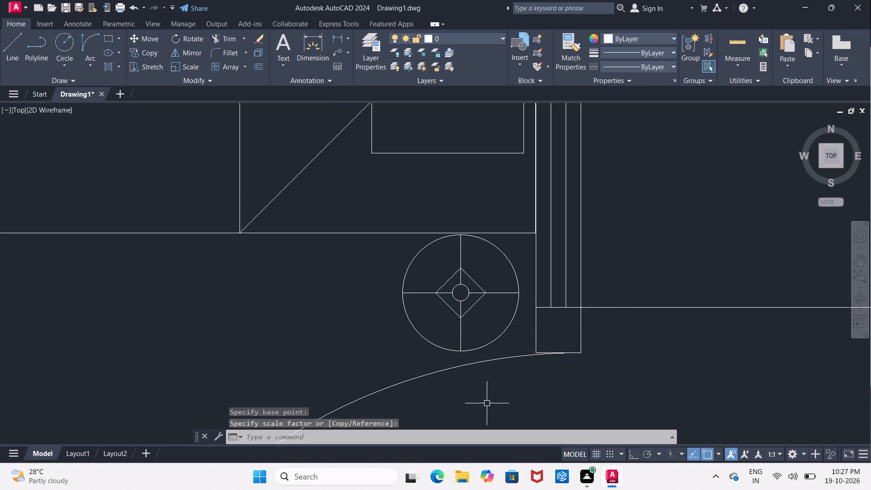
Move the reduced bedside table slightly east so it touches the bedroom's east wall just below the bed.
{"action": "left_click", "coordinate": [518, 316]}
{"action": "left_click", "coordinate": [514, 314]}
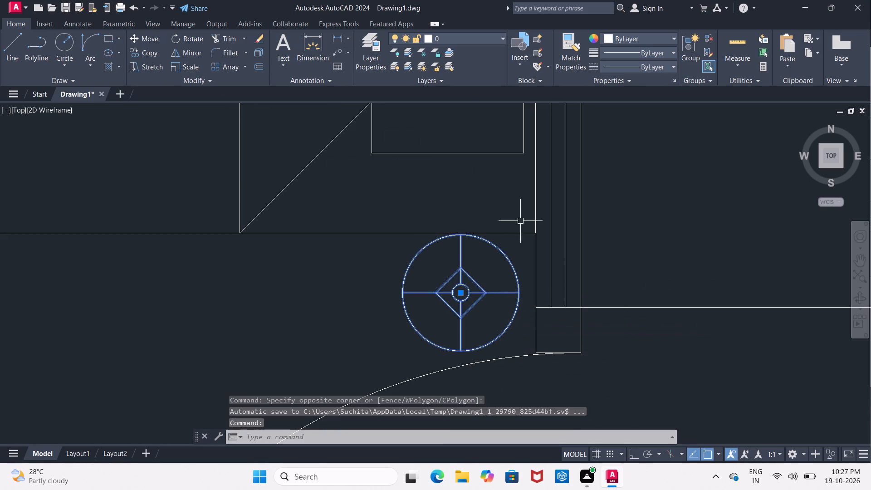
{"action": "left_click", "coordinate": [139, 37]}
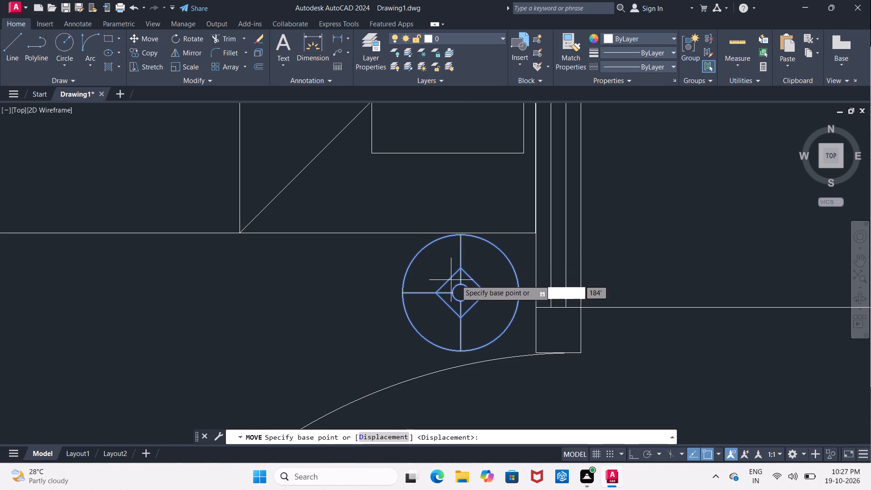
{"action": "left_click", "coordinate": [488, 279]}
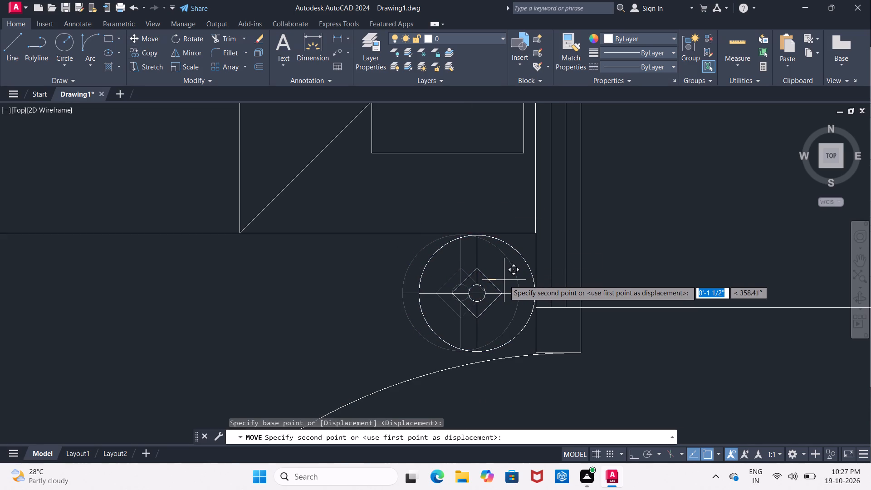
{"action": "left_click", "coordinate": [504, 280]}
Copy the bed from the top-left bedroom into the upper part of the bottom-left bedroom.
{"action": "scroll", "coordinate": [504, 280], "scroll_direction": "down", "scroll_amount": 3}
{"action": "middle_click_drag", "start_coordinate": [516, 316], "coordinate": [480, 236]}
{"action": "scroll", "coordinate": [480, 236], "scroll_direction": "down", "scroll_amount": 2}
{"action": "middle_click_drag", "start_coordinate": [516, 269], "coordinate": [492, 224]}
{"action": "scroll", "coordinate": [516, 269], "scroll_direction": "down", "scroll_amount": 1}
{"action": "left_click", "coordinate": [441, 157]}
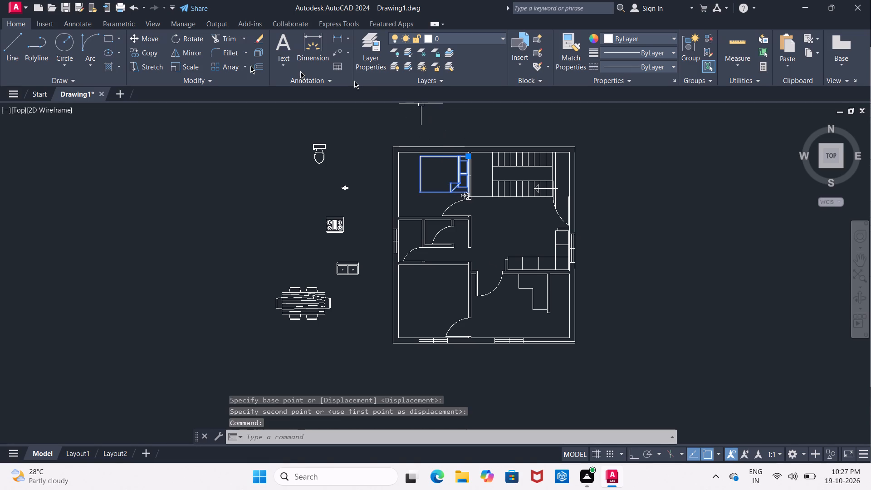
{"action": "left_click", "coordinate": [137, 51]}
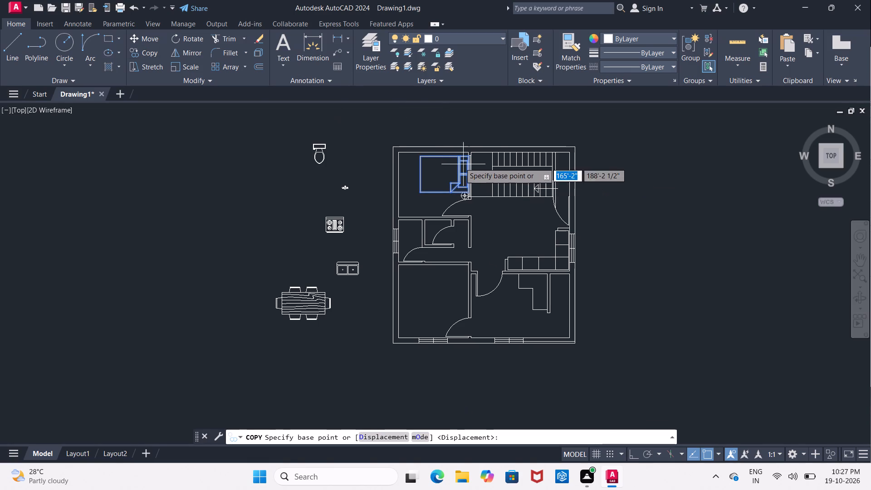
{"action": "left_click", "coordinate": [445, 172]}
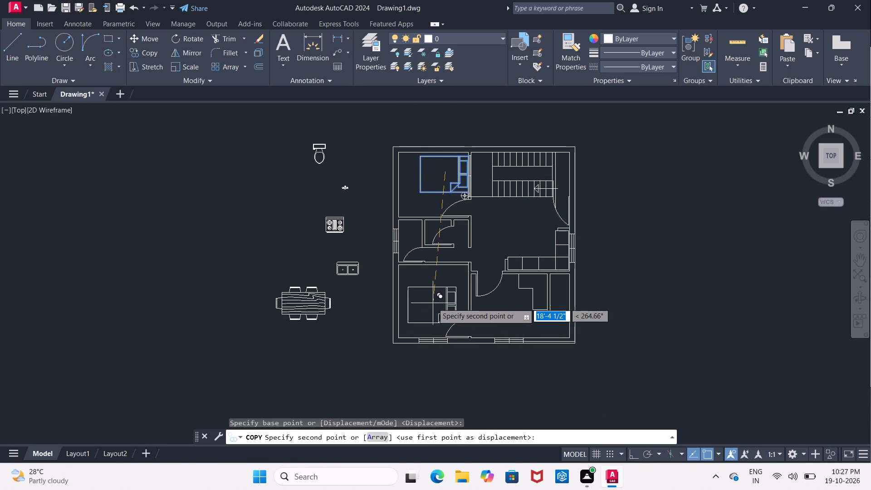
{"action": "scroll", "coordinate": [431, 301], "scroll_direction": "up", "scroll_amount": 1}
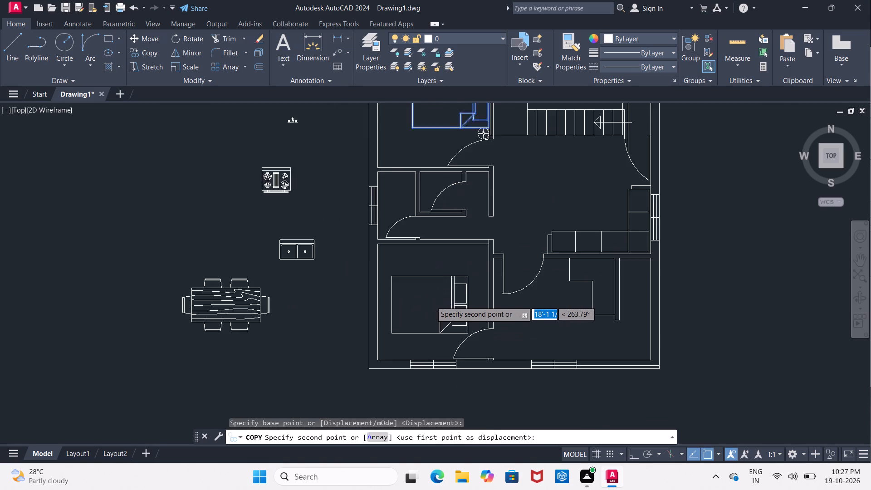
{"action": "scroll", "coordinate": [431, 301], "scroll_direction": "up", "scroll_amount": 1}
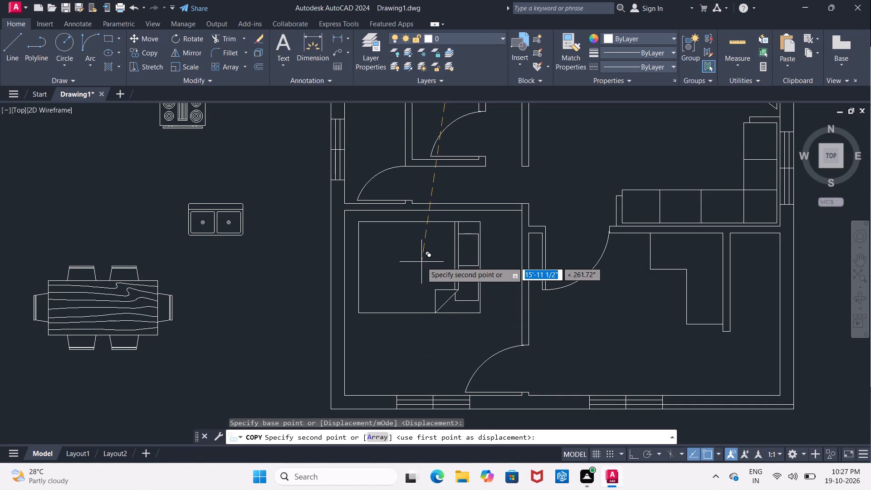
{"action": "left_click", "coordinate": [421, 262]}
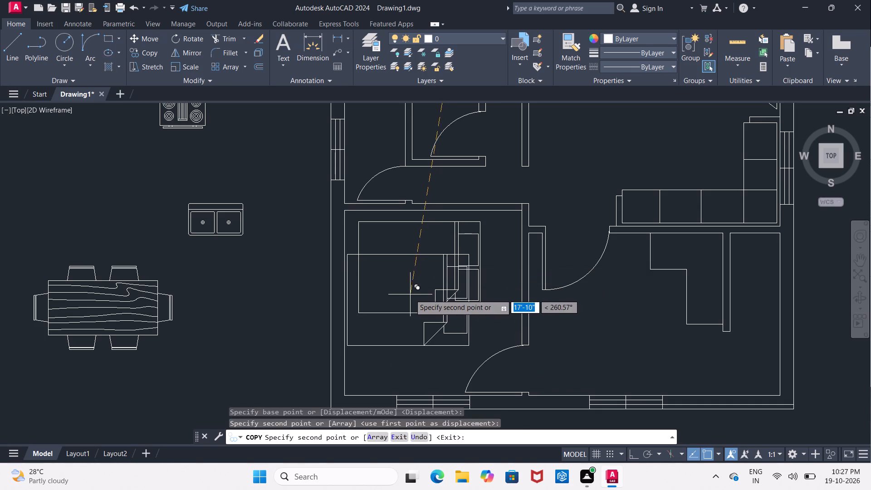
{"action": "key", "text": "Escape"}
Rotate the copied bed a half turn about the midpoint of its west edge with Ortho on, so the pillows face west.
{"action": "left_click", "coordinate": [426, 223]}
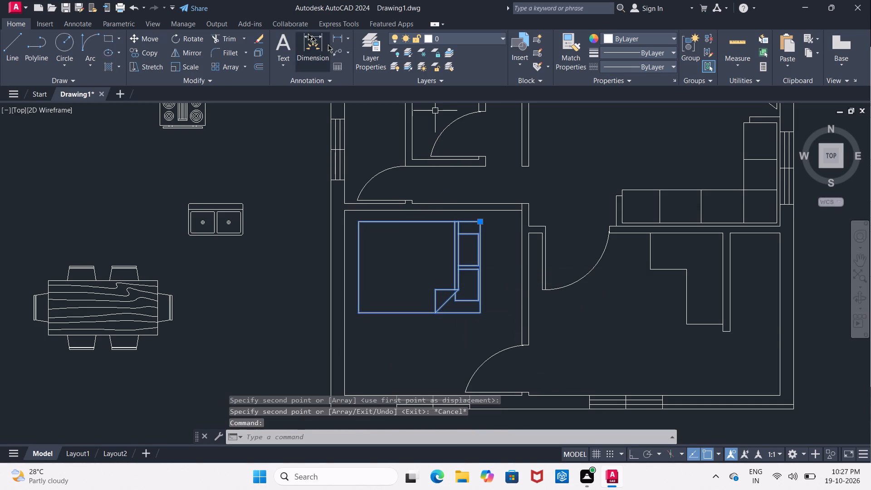
{"action": "left_click", "coordinate": [195, 36]}
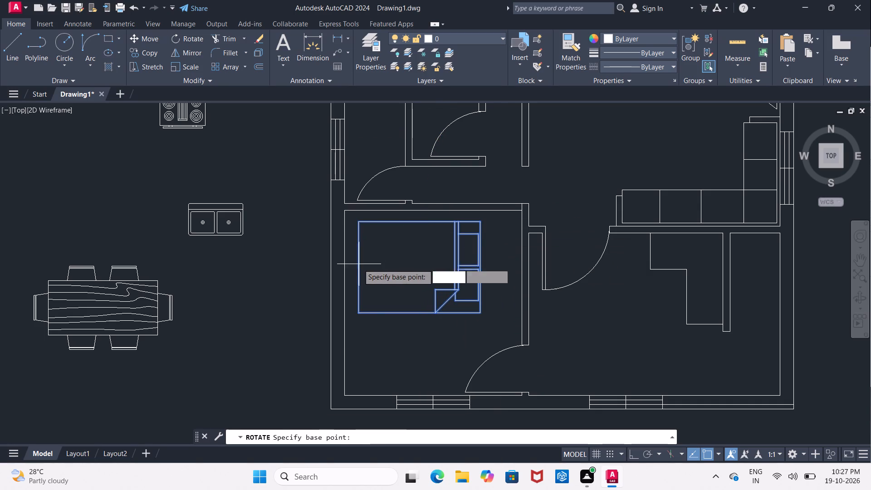
{"action": "left_click", "coordinate": [358, 264]}
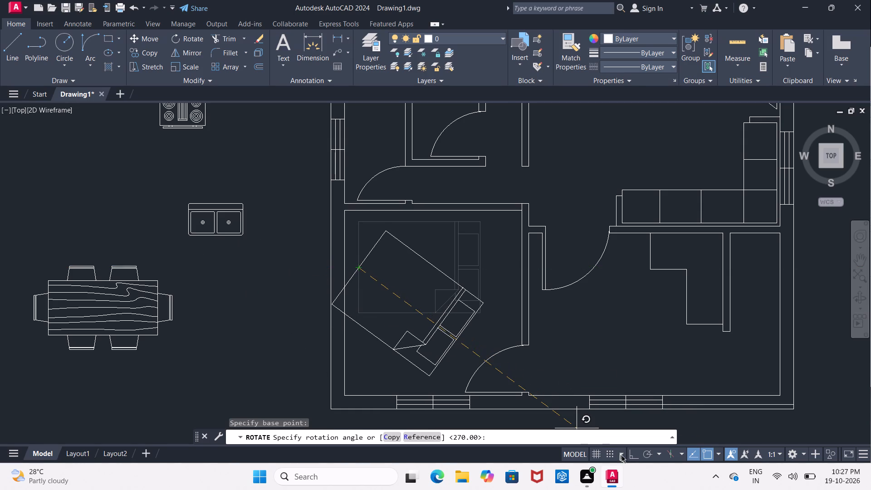
{"action": "left_click", "coordinate": [633, 456]}
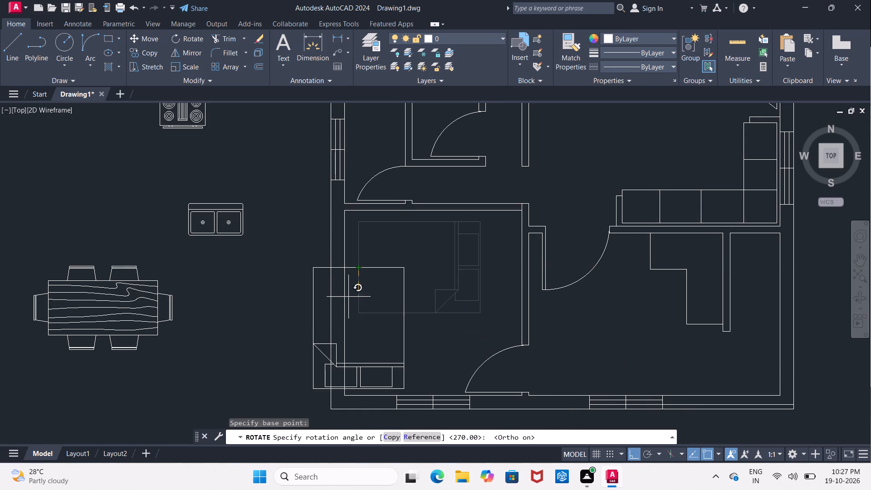
{"action": "left_click", "coordinate": [286, 265]}
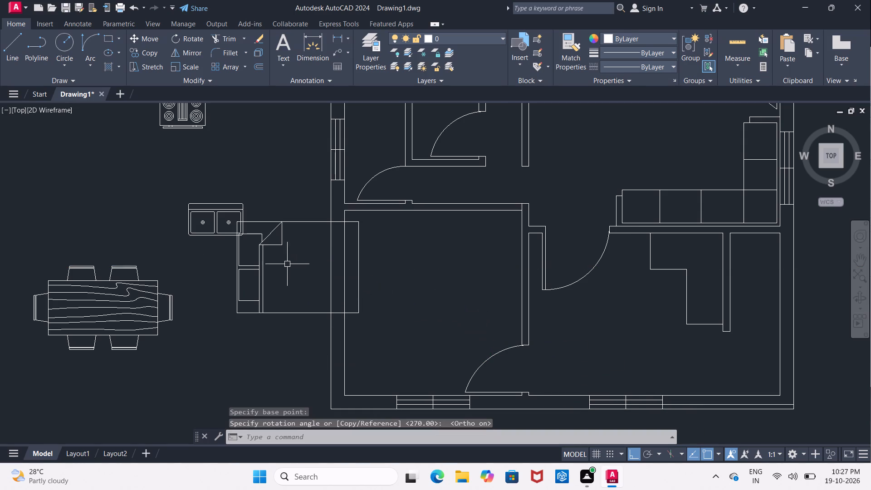
{"action": "key", "text": "Escape"}
Move the rotated bed back into the bottom-left bedroom with Ortho off, placing its headboard against the west wall.
{"action": "left_click", "coordinate": [303, 221]}
{"action": "left_click", "coordinate": [147, 41]}
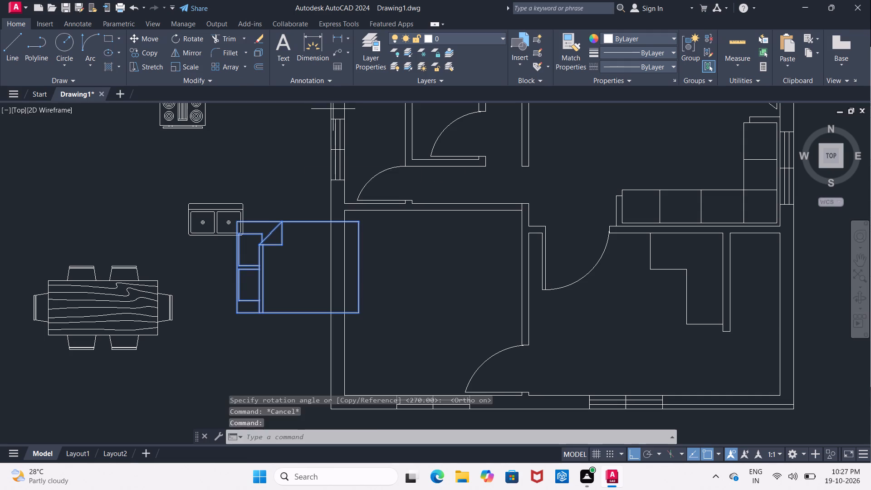
{"action": "left_click", "coordinate": [279, 273]}
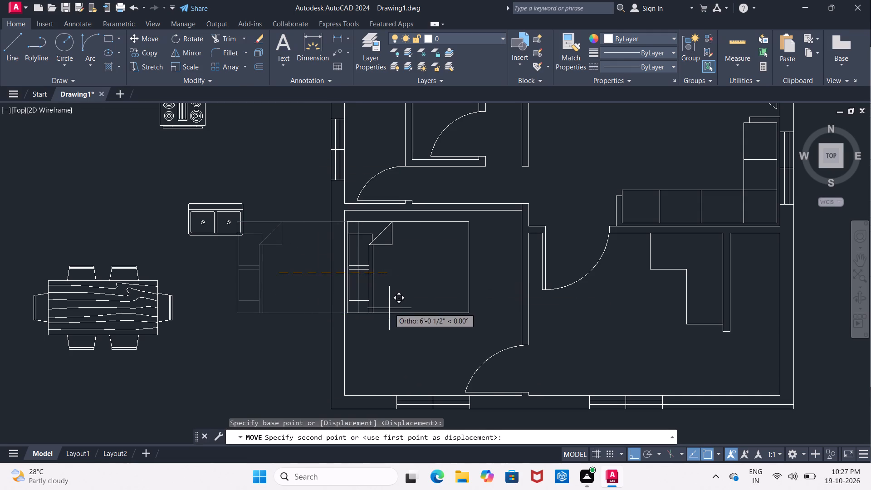
{"action": "left_click", "coordinate": [637, 454]}
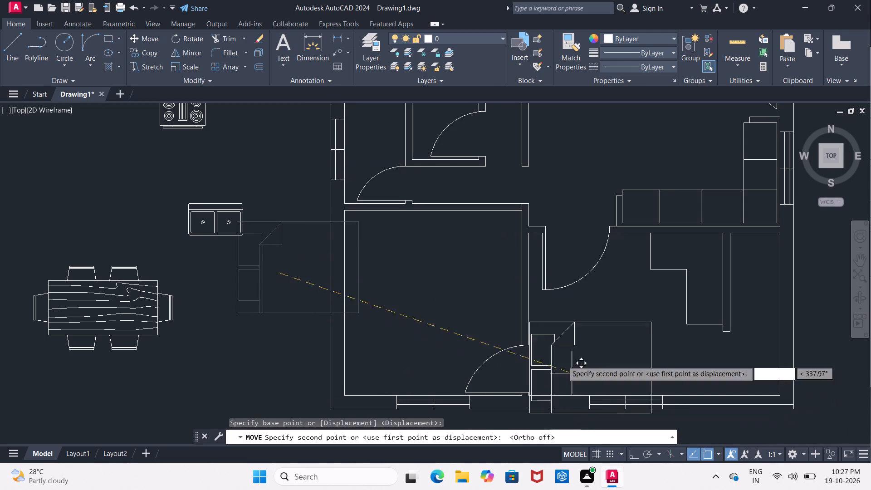
{"action": "scroll", "coordinate": [399, 291], "scroll_direction": "up", "scroll_amount": 1}
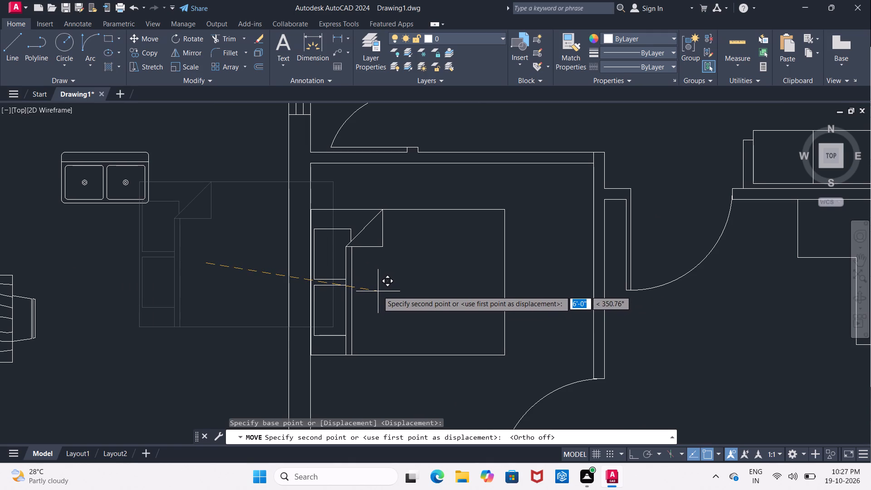
{"action": "left_click", "coordinate": [377, 289]}
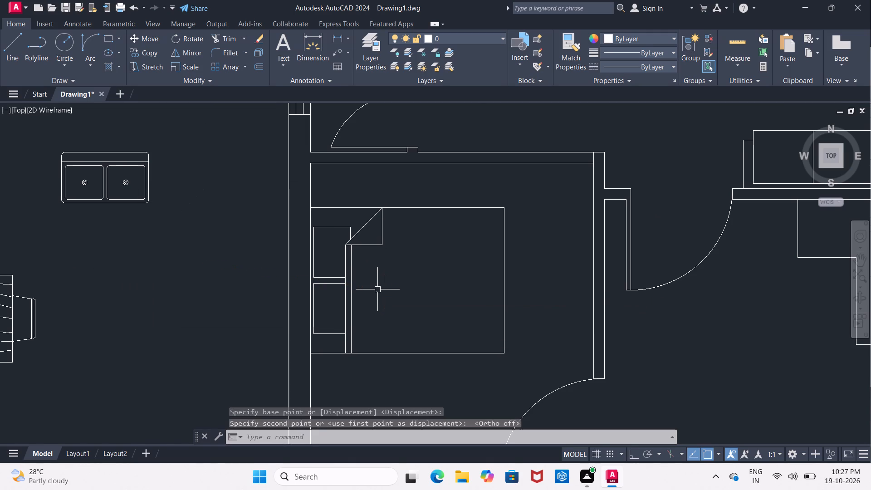
Copy the round bedside table from the top-left bedroom to the bottom-left bedroom, above the bed against the west wall.
{"action": "scroll", "coordinate": [382, 288], "scroll_direction": "down", "scroll_amount": 2}
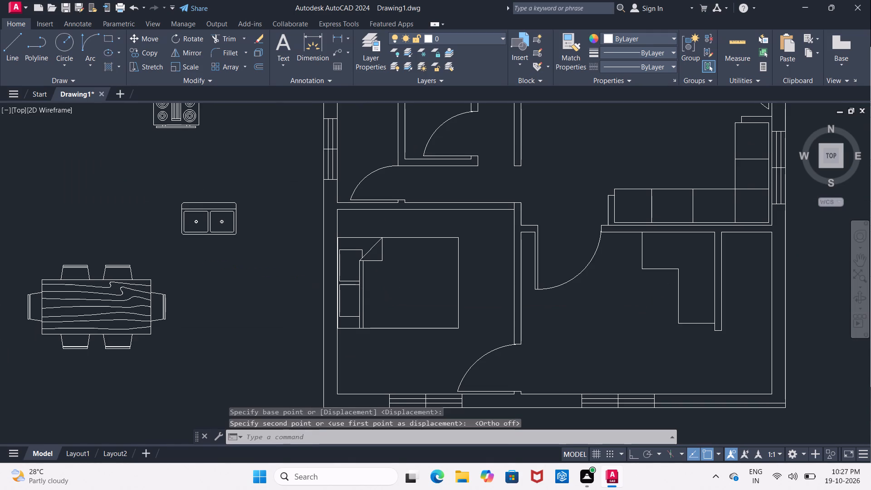
{"action": "scroll", "coordinate": [383, 288], "scroll_direction": "down", "scroll_amount": 1}
{"action": "scroll", "coordinate": [445, 194], "scroll_direction": "up", "scroll_amount": 2}
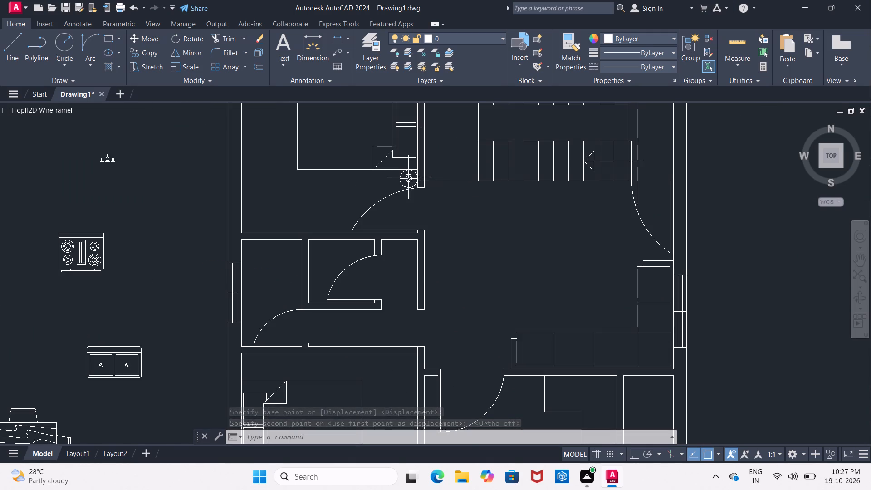
{"action": "scroll", "coordinate": [406, 177], "scroll_direction": "up", "scroll_amount": 3}
{"action": "left_click", "coordinate": [374, 167]}
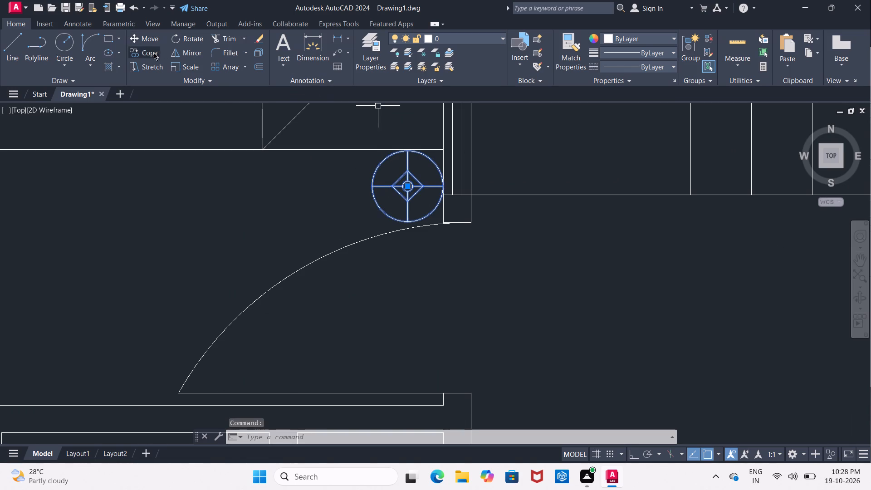
{"action": "left_click", "coordinate": [154, 53]}
{"action": "left_click", "coordinate": [407, 186]}
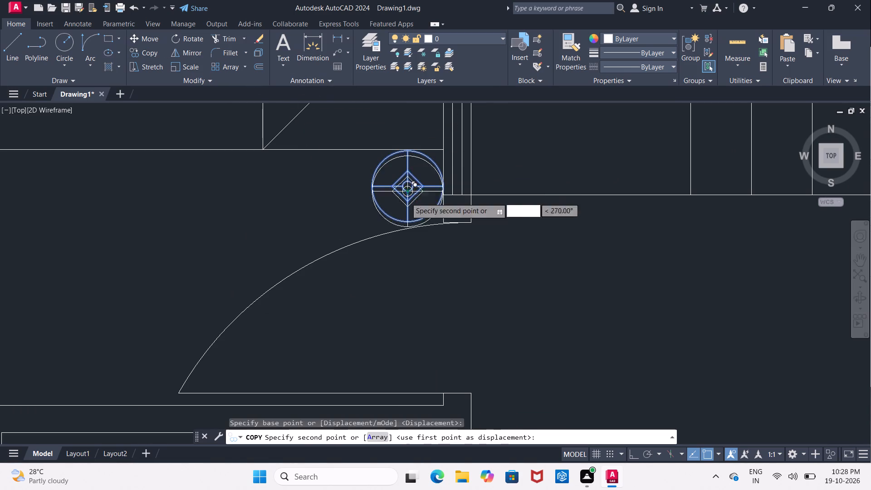
{"action": "scroll", "coordinate": [402, 257], "scroll_direction": "down", "scroll_amount": 4}
{"action": "middle_click_drag", "start_coordinate": [341, 359], "coordinate": [384, 308]}
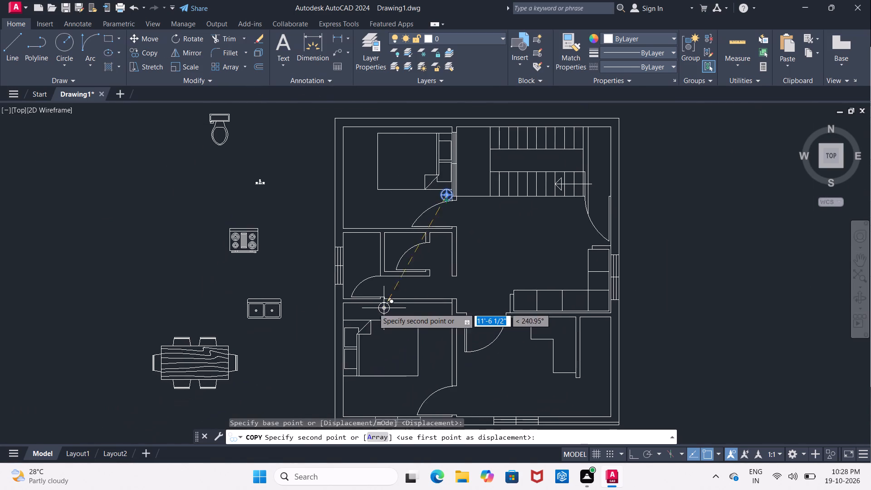
{"action": "scroll", "coordinate": [367, 310], "scroll_direction": "up", "scroll_amount": 5}
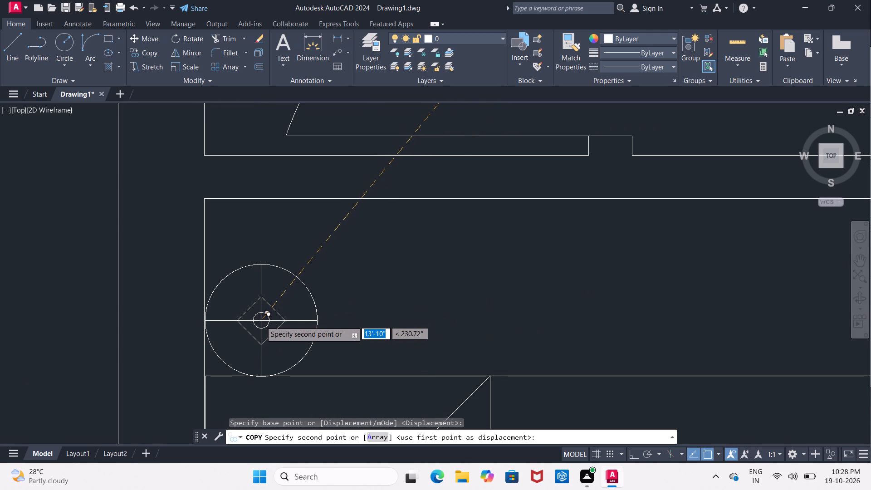
{"action": "left_click", "coordinate": [261, 319]}
Place a second copy of the bedside table just below the bed against the bottom-left bedroom's west wall.
{"action": "scroll", "coordinate": [279, 309], "scroll_direction": "down", "scroll_amount": 4}
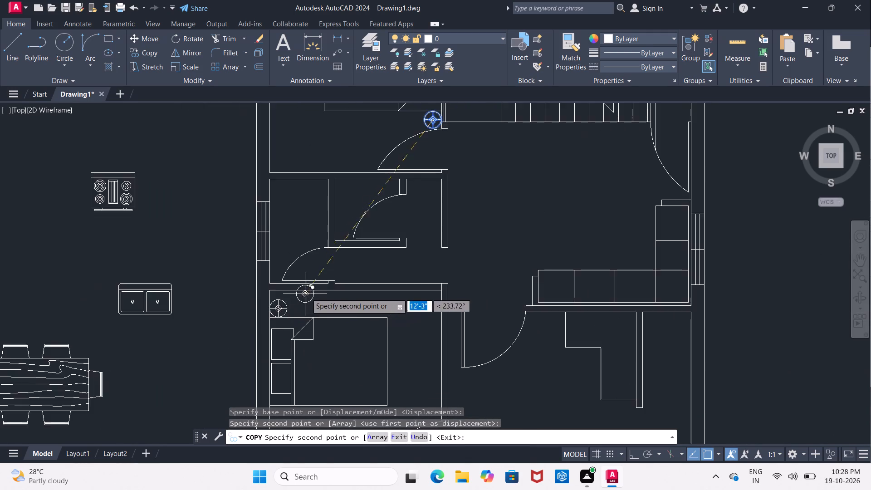
{"action": "scroll", "coordinate": [309, 292], "scroll_direction": "down", "scroll_amount": 2}
{"action": "scroll", "coordinate": [298, 348], "scroll_direction": "up", "scroll_amount": 4}
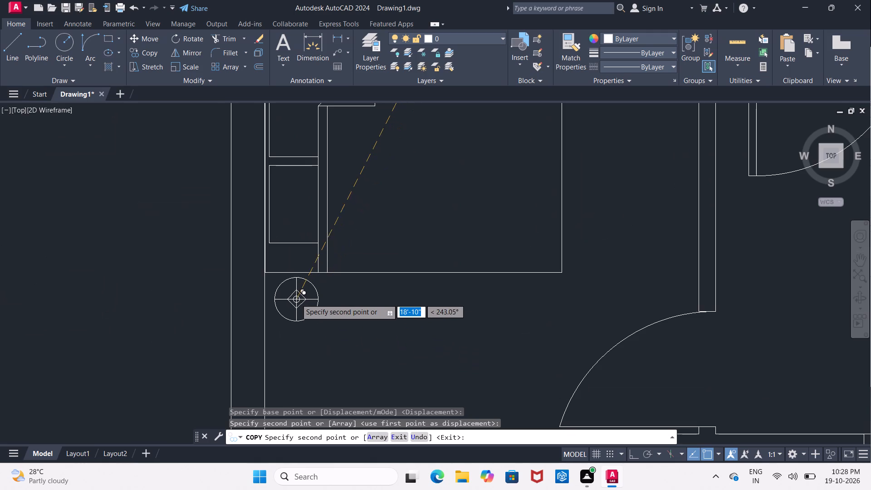
{"action": "scroll", "coordinate": [294, 297], "scroll_direction": "up", "scroll_amount": 3}
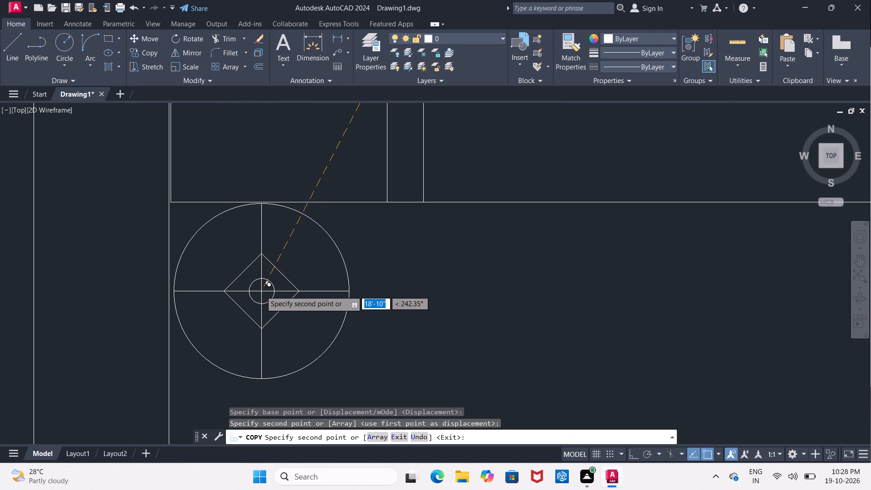
{"action": "left_click", "coordinate": [257, 291]}
{"action": "scroll", "coordinate": [286, 299], "scroll_direction": "down", "scroll_amount": 1}
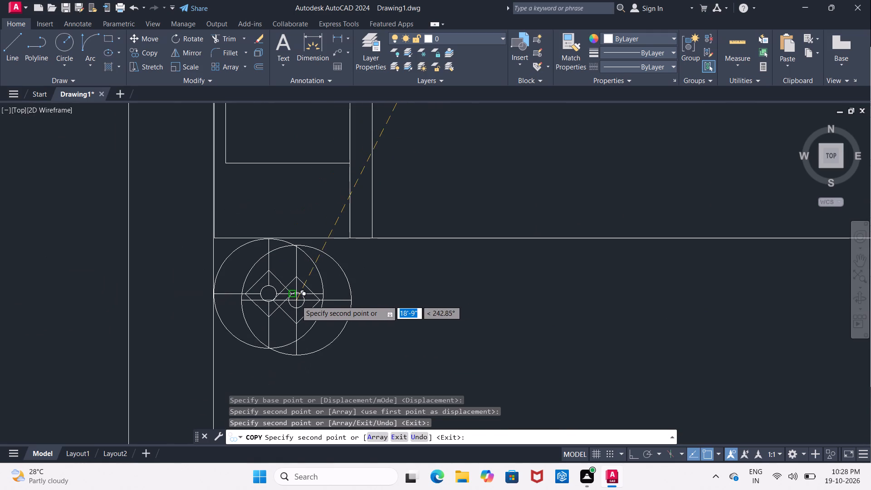
{"action": "key", "text": "Escape"}
Move the toilet into the small inner bathroom, setting its tank in the northwest corner against the walls.
{"action": "scroll", "coordinate": [296, 298], "scroll_direction": "down", "scroll_amount": 2}
{"action": "scroll", "coordinate": [343, 295], "scroll_direction": "down", "scroll_amount": 3}
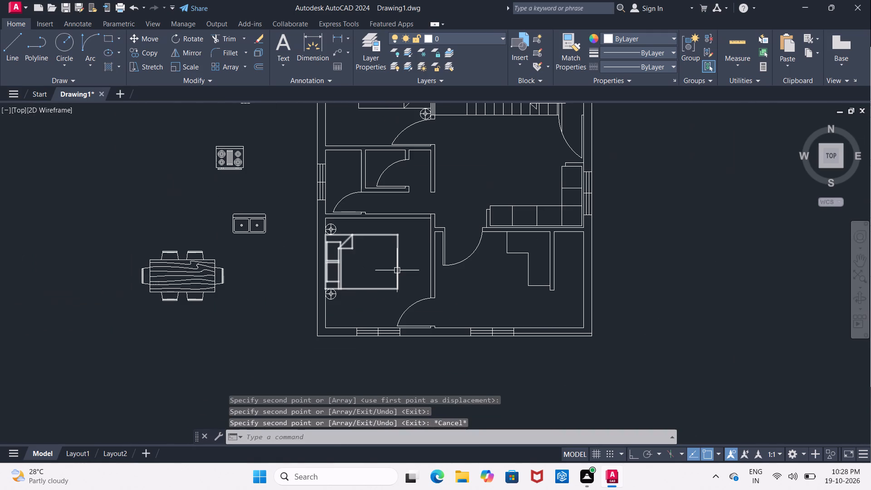
{"action": "scroll", "coordinate": [404, 256], "scroll_direction": "up", "scroll_amount": 2}
{"action": "middle_click_drag", "start_coordinate": [430, 251], "coordinate": [381, 251]}
{"action": "scroll", "coordinate": [377, 249], "scroll_direction": "down", "scroll_amount": 2}
{"action": "middle_click_drag", "start_coordinate": [378, 248], "coordinate": [397, 253]}
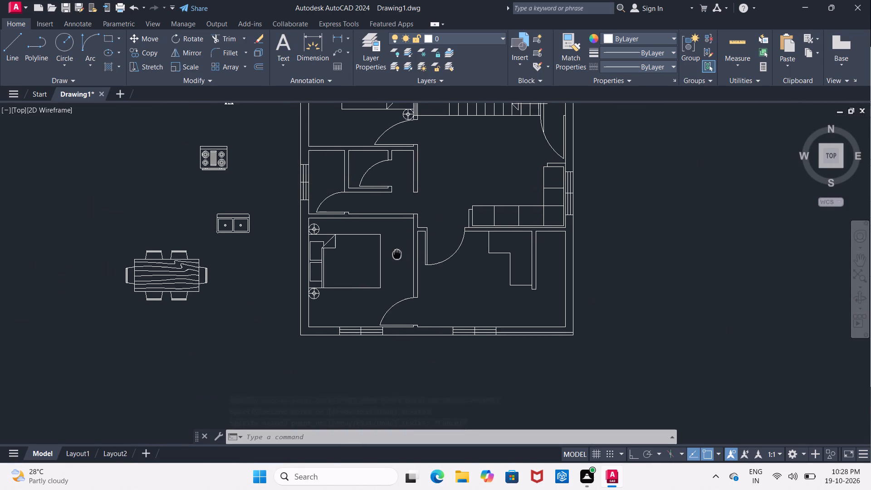
{"action": "middle_click_drag", "start_coordinate": [397, 253], "coordinate": [401, 261]}
{"action": "scroll", "coordinate": [394, 259], "scroll_direction": "down", "scroll_amount": 1}
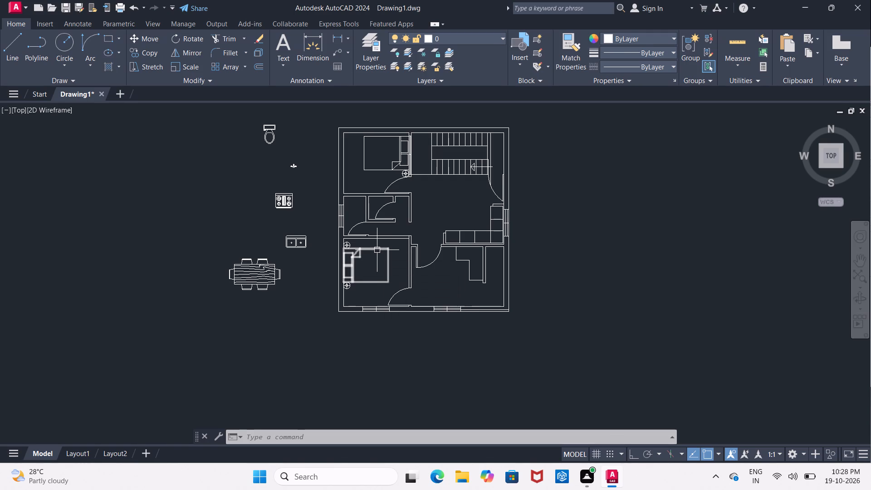
{"action": "scroll", "coordinate": [385, 250], "scroll_direction": "down", "scroll_amount": 1}
{"action": "scroll", "coordinate": [354, 233], "scroll_direction": "up", "scroll_amount": 1}
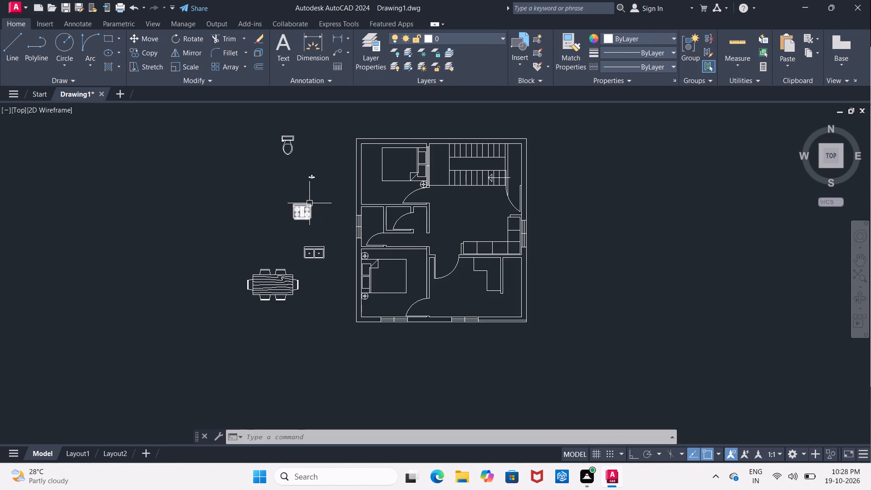
{"action": "scroll", "coordinate": [318, 206], "scroll_direction": "down", "scroll_amount": 1}
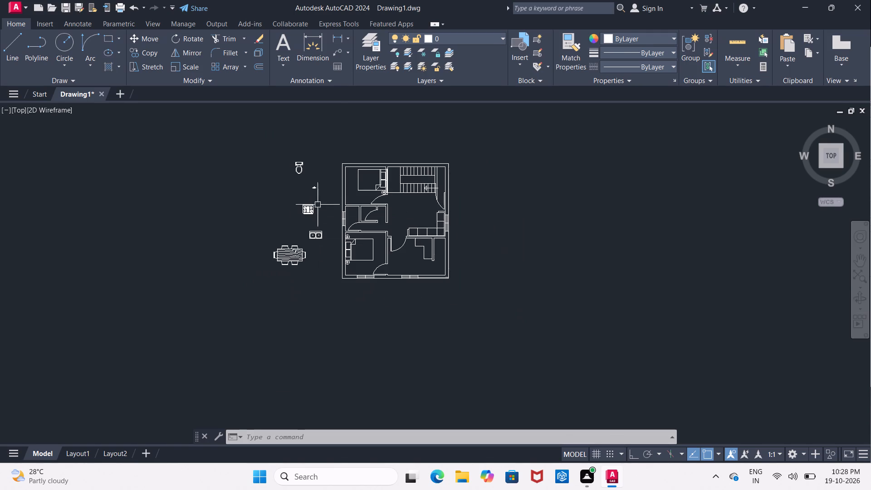
{"action": "left_click", "coordinate": [289, 152]}
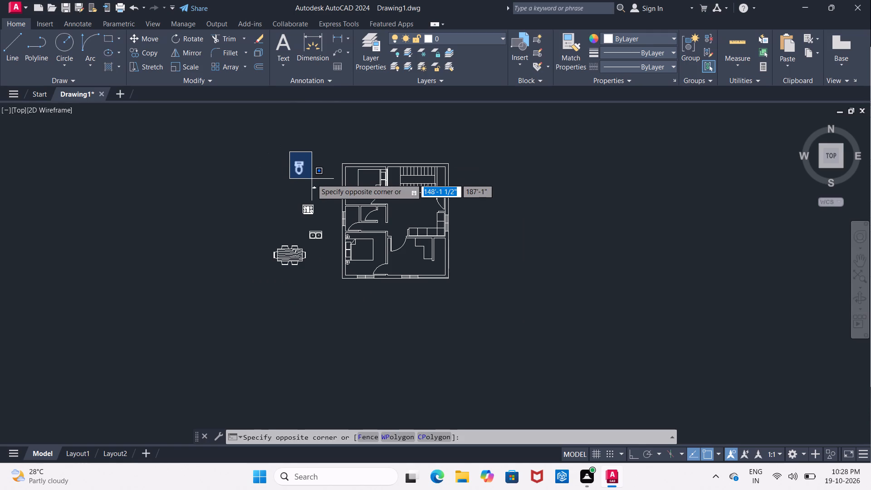
{"action": "left_click", "coordinate": [312, 179]}
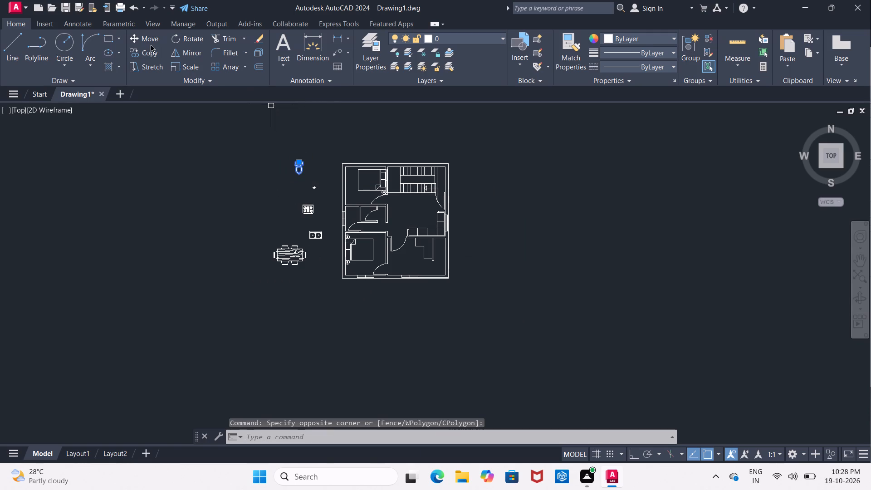
{"action": "left_click", "coordinate": [152, 39]}
{"action": "scroll", "coordinate": [309, 179], "scroll_direction": "up", "scroll_amount": 3}
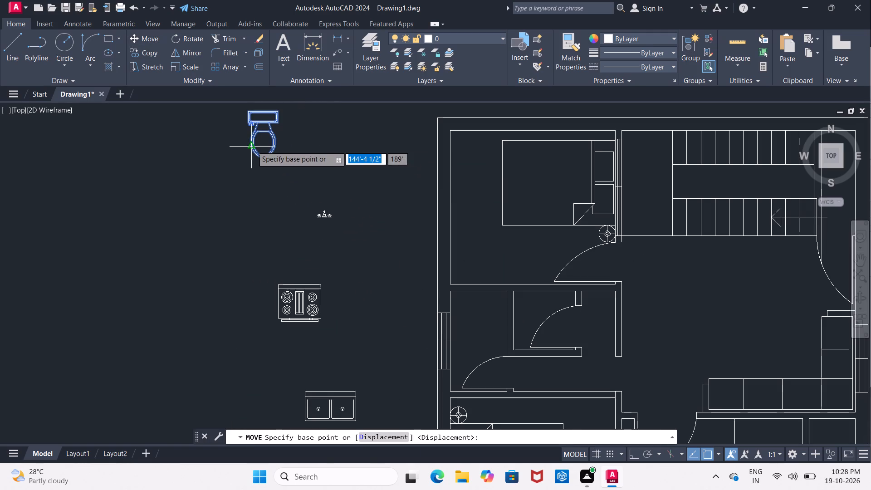
{"action": "left_click", "coordinate": [261, 141]}
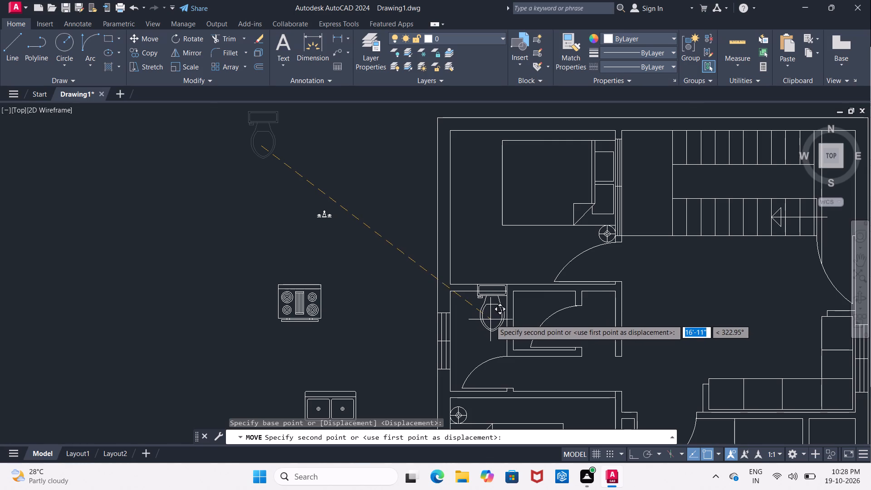
{"action": "scroll", "coordinate": [495, 319], "scroll_direction": "up", "scroll_amount": 2}
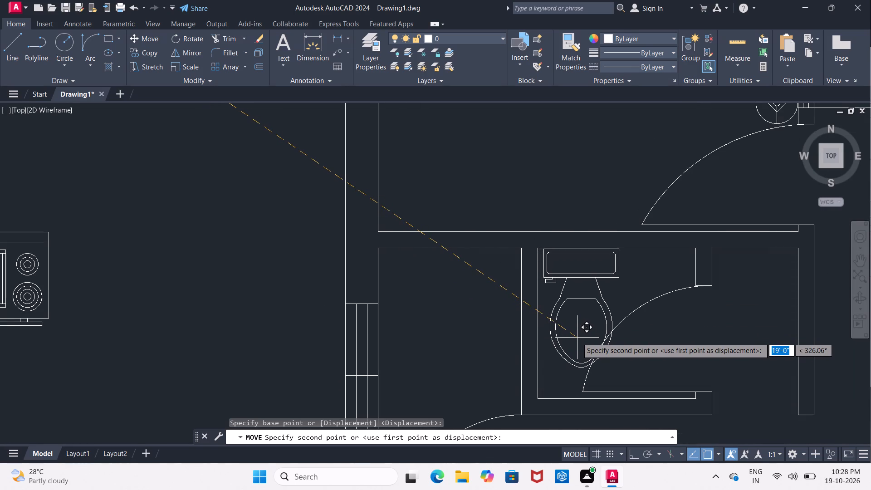
{"action": "left_click", "coordinate": [573, 338]}
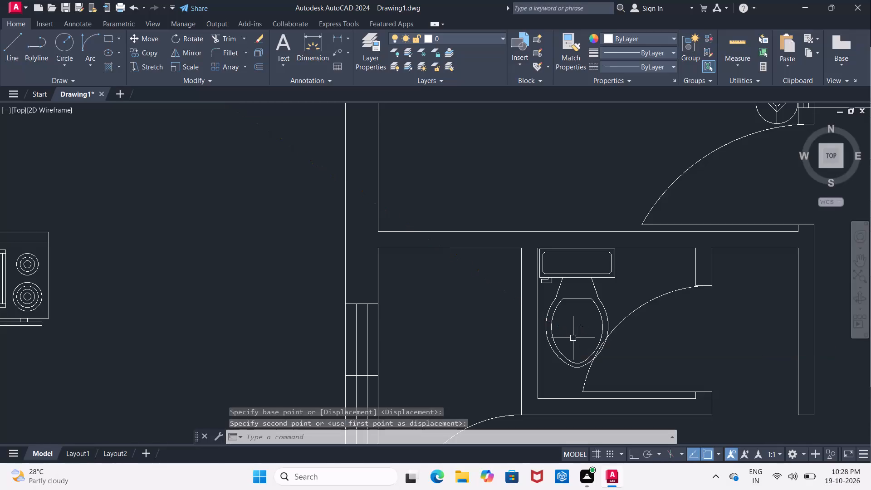
Scale the toilet down about its tank's northwest corner so it clears the bathroom door swing.
{"action": "left_click", "coordinate": [569, 362]}
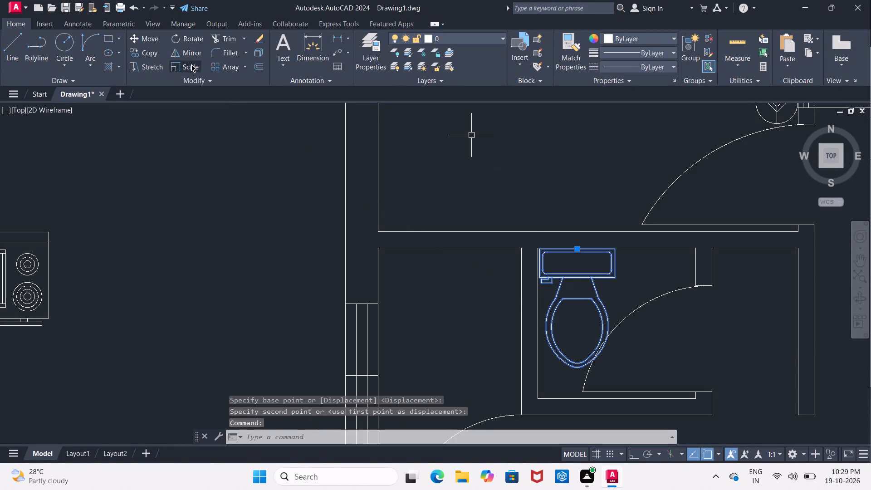
{"action": "left_click", "coordinate": [191, 62]}
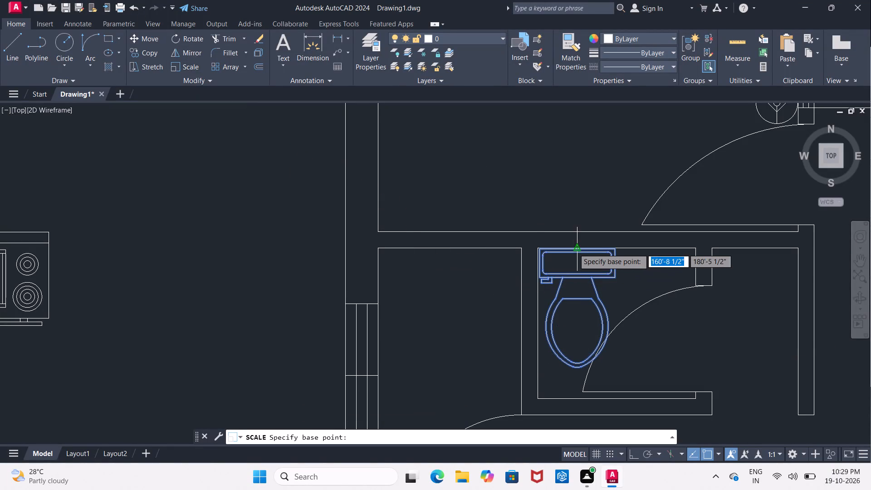
{"action": "left_click", "coordinate": [538, 249]}
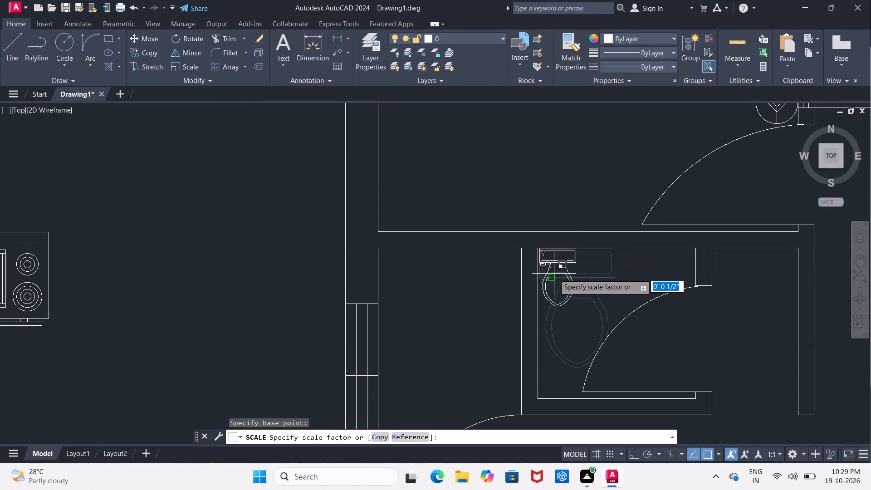
{"action": "left_click", "coordinate": [562, 284]}
Open DesignCenter and look through the blocks of Kitchens.dwg for more fixtures.
{"action": "scroll", "coordinate": [563, 284], "scroll_direction": "down", "scroll_amount": 2}
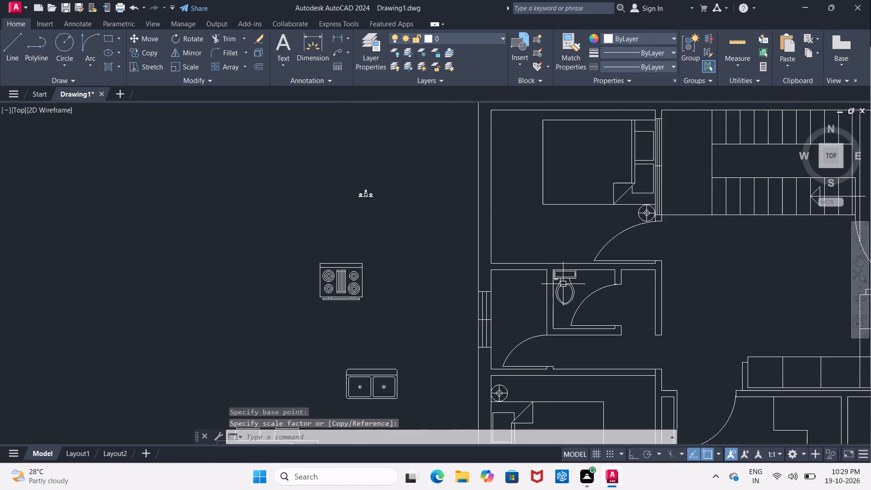
{"action": "middle_click_drag", "start_coordinate": [538, 290], "coordinate": [534, 282]}
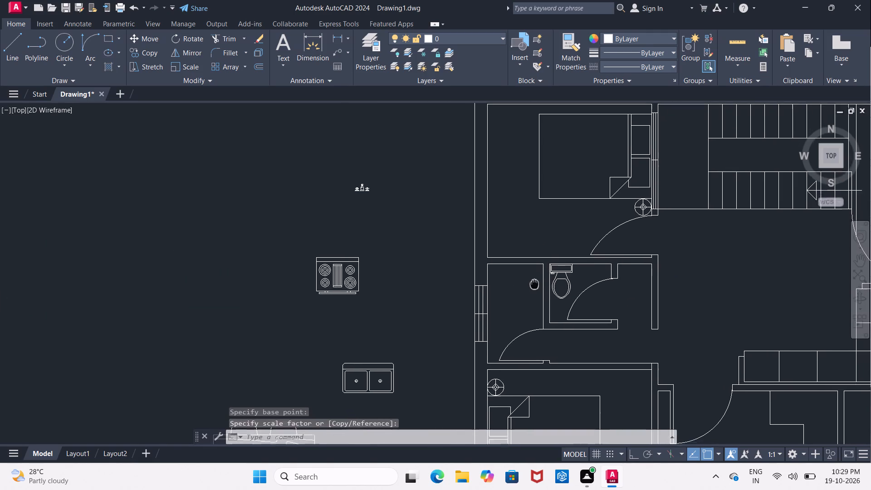
{"action": "middle_click_drag", "start_coordinate": [534, 282], "coordinate": [531, 268]}
{"action": "scroll", "coordinate": [521, 251], "scroll_direction": "down", "scroll_amount": 2}
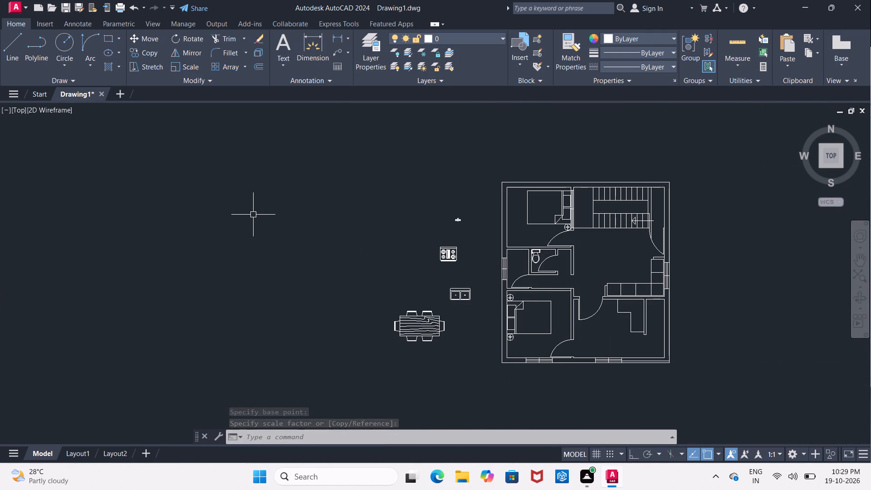
{"action": "type", "text": "dc"}
{"action": "key", "text": "space"}
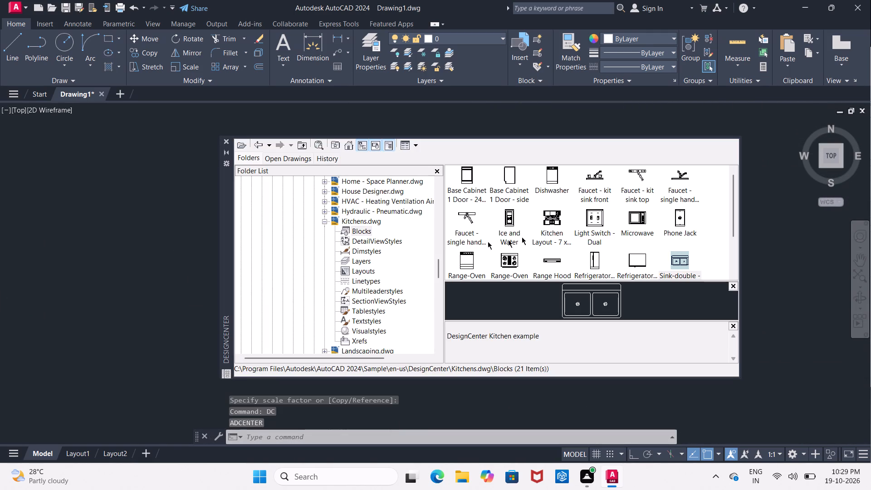
{"action": "scroll", "coordinate": [607, 230], "scroll_direction": "down", "scroll_amount": 1}
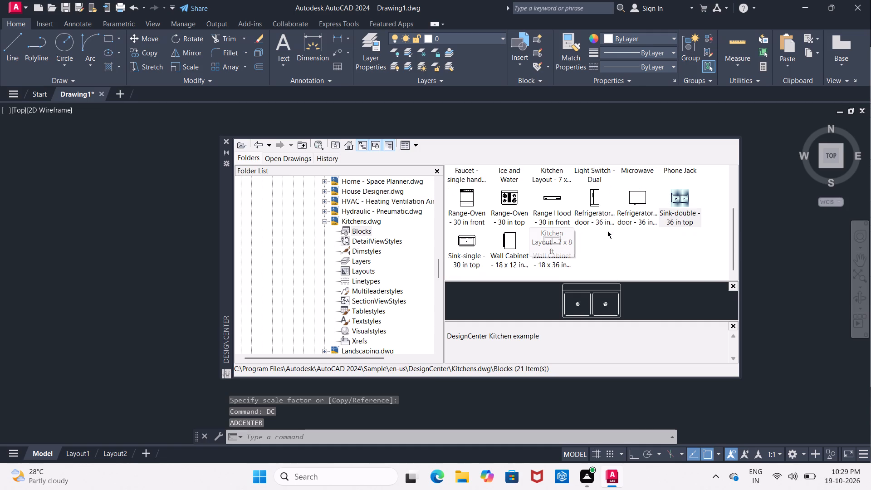
{"action": "scroll", "coordinate": [465, 196], "scroll_direction": "up", "scroll_amount": 2}
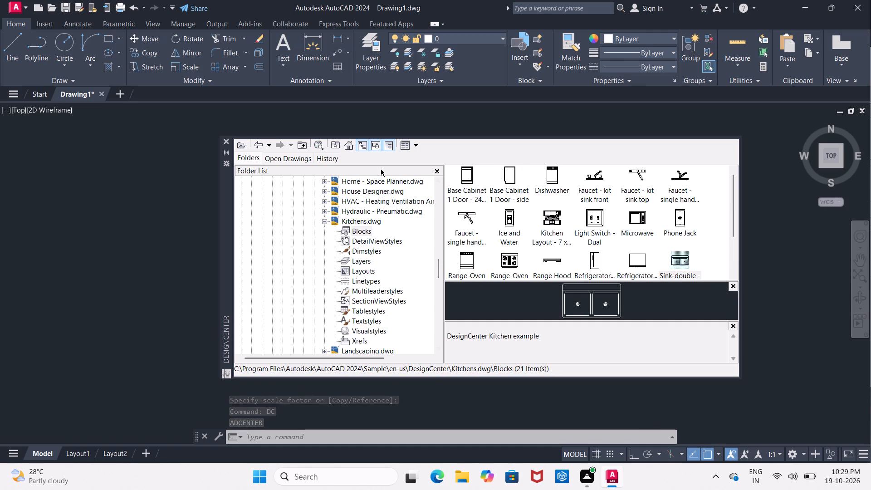
Look through the blocks of Home - Space Planner.dwg in DesignCenter for further furniture.
{"action": "left_click", "coordinate": [260, 145]}
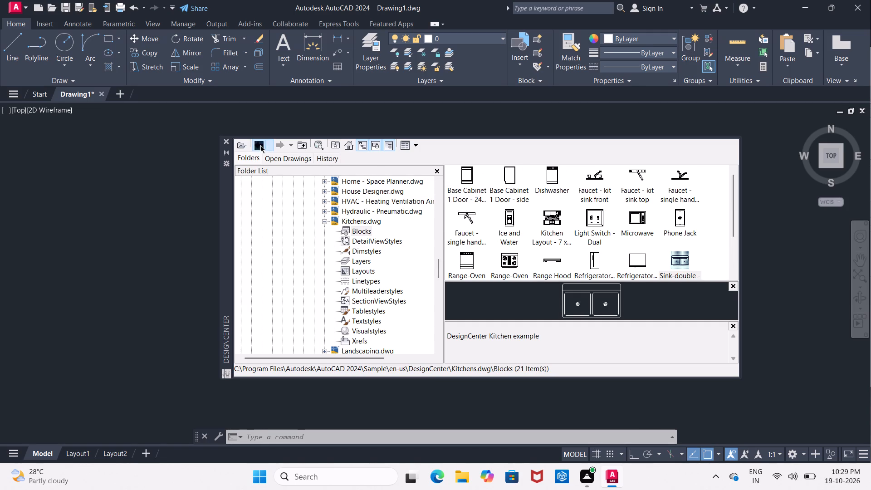
{"action": "left_click", "coordinate": [259, 142]}
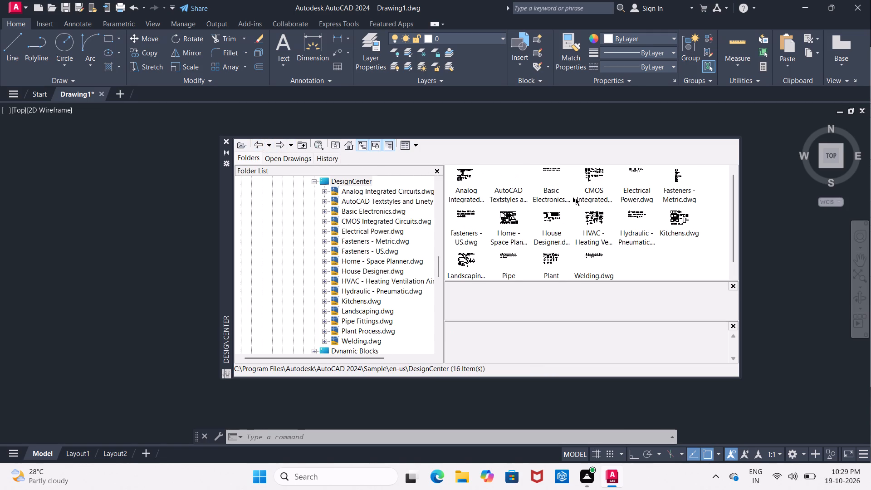
{"action": "double_click", "coordinate": [514, 221]}
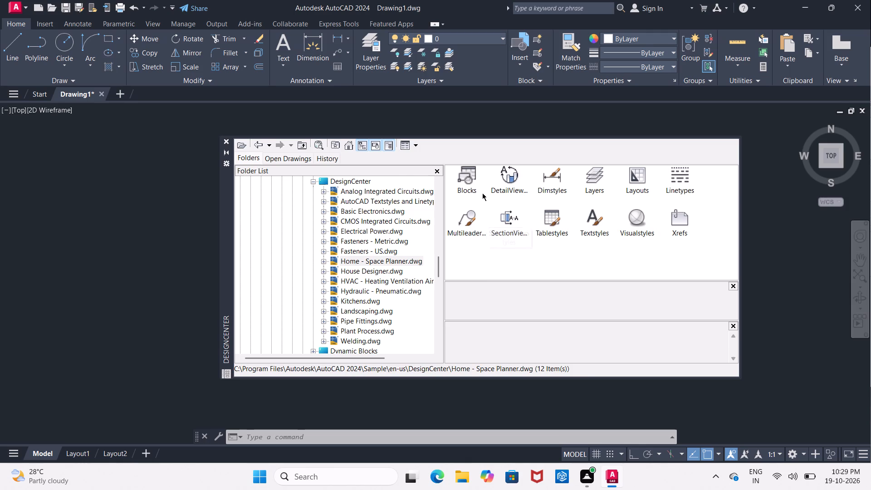
{"action": "double_click", "coordinate": [478, 181]}
{"action": "scroll", "coordinate": [479, 183], "scroll_direction": "down", "scroll_amount": 2}
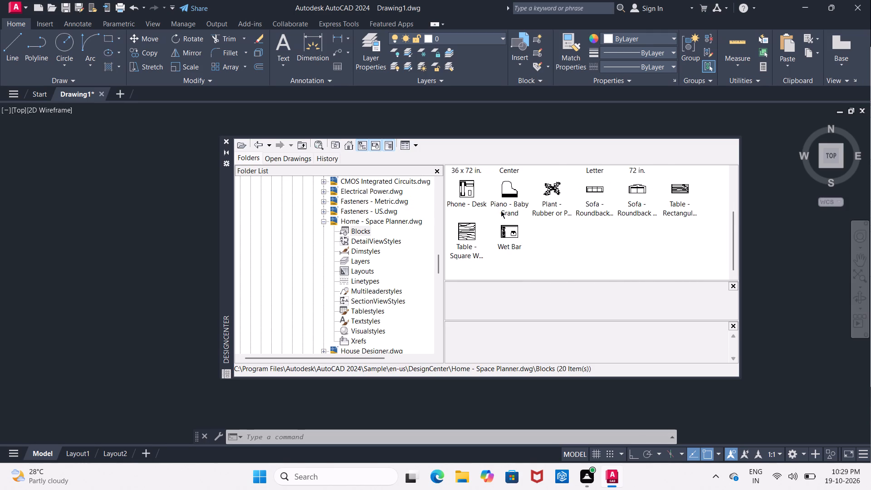
{"action": "scroll", "coordinate": [501, 211], "scroll_direction": "up", "scroll_amount": 2}
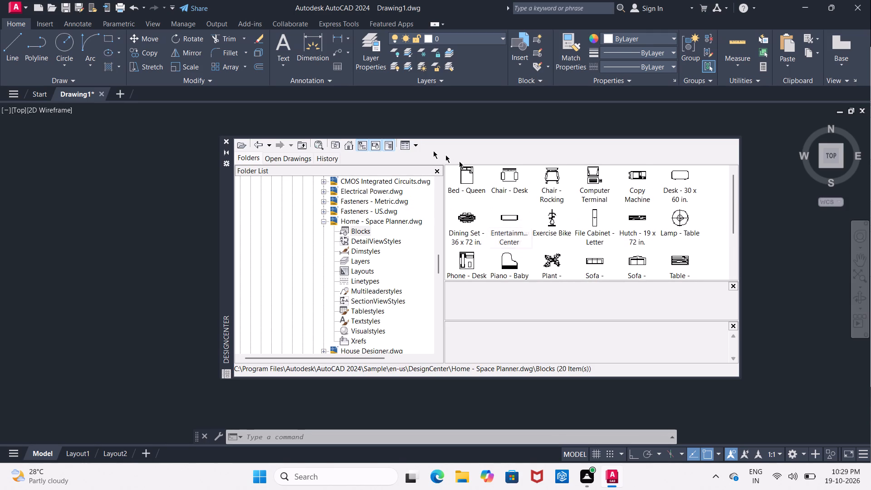
Insert the two-door 36 in refrigerator top-view block from Kitchens.dwg into the empty area far west of the floor plan.
{"action": "double_click", "coordinate": [259, 144]}
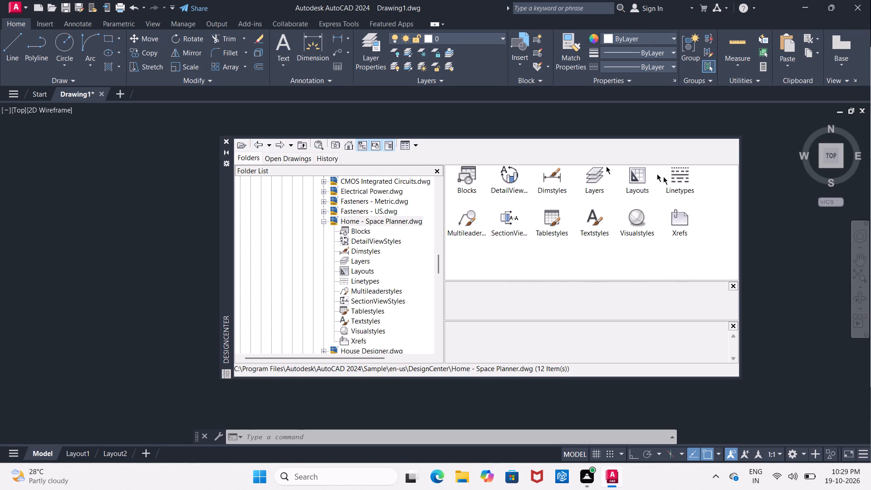
{"action": "left_click", "coordinate": [254, 147]}
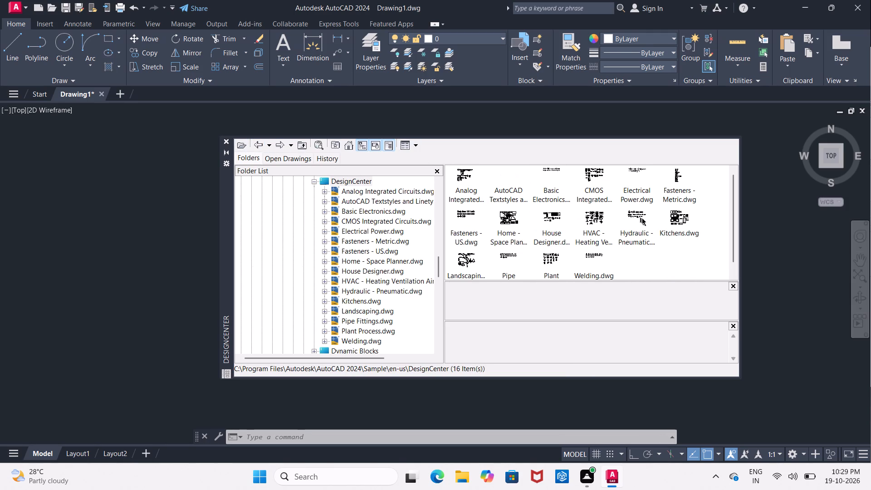
{"action": "double_click", "coordinate": [672, 220]}
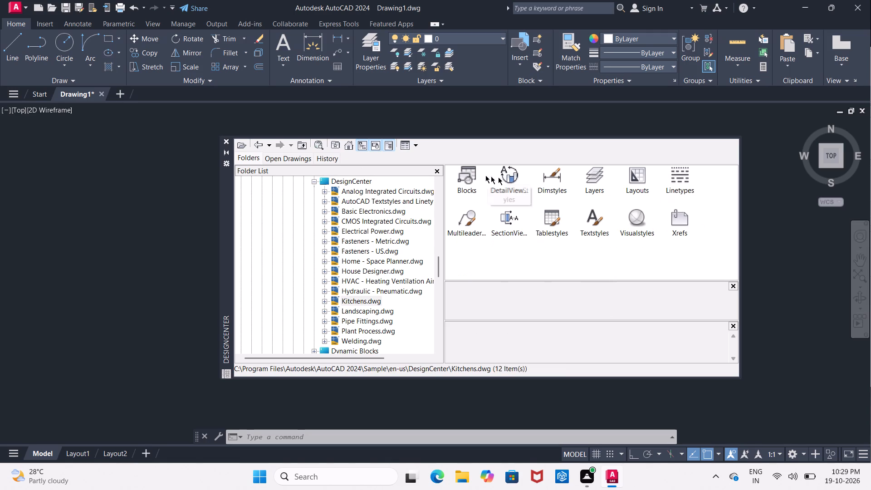
{"action": "left_click", "coordinate": [454, 172]}
{"action": "double_click", "coordinate": [470, 174]}
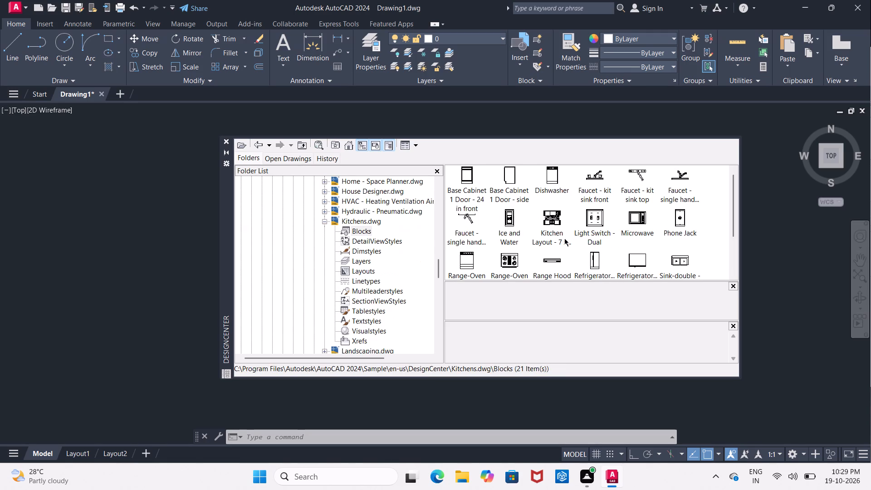
{"action": "scroll", "coordinate": [564, 238], "scroll_direction": "down", "scroll_amount": 1}
{"action": "scroll", "coordinate": [564, 238], "scroll_direction": "up", "scroll_amount": 1}
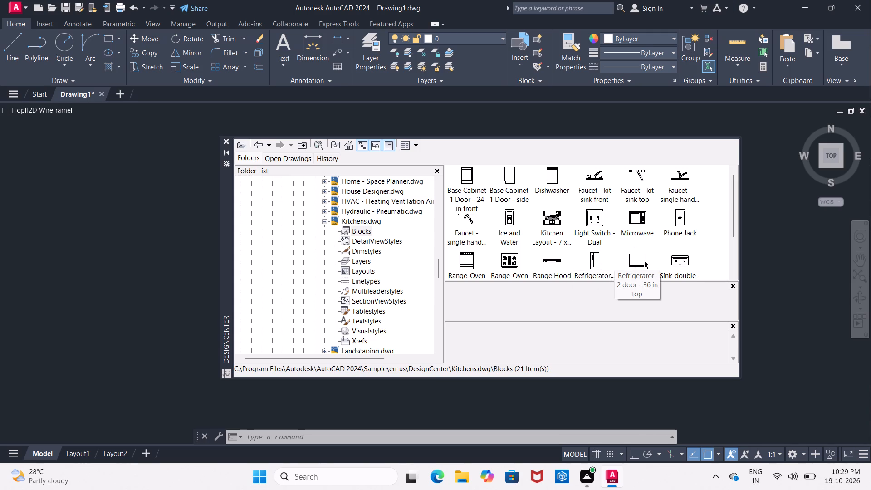
{"action": "left_click_drag", "start_coordinate": [638, 260], "coordinate": [432, 298]}
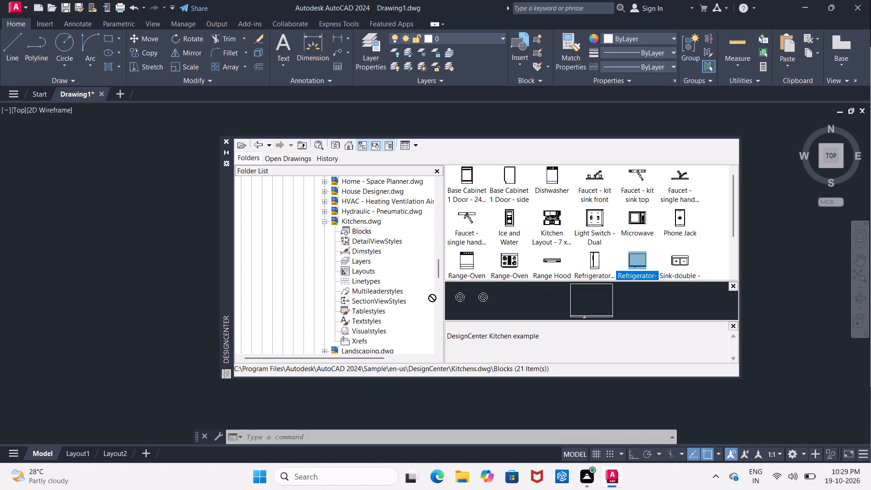
{"action": "left_click_drag", "start_coordinate": [432, 298], "coordinate": [179, 312]}
{"action": "left_click", "coordinate": [170, 312]}
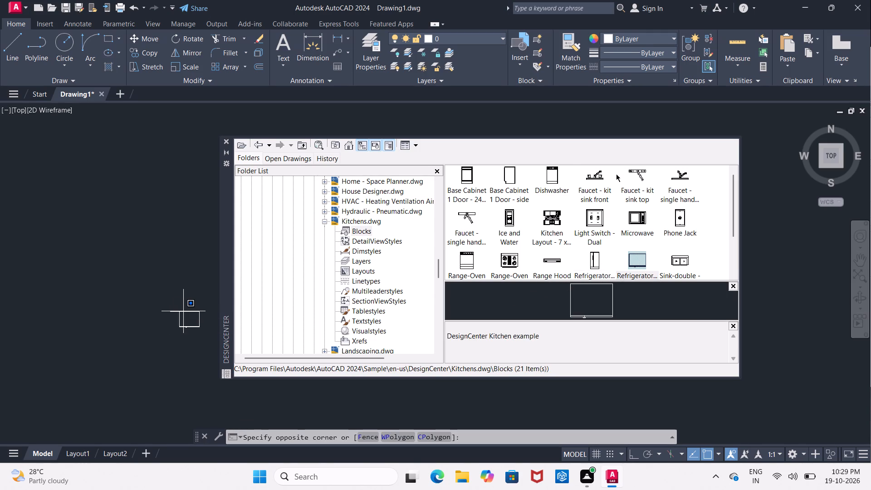
{"action": "scroll", "coordinate": [617, 174], "scroll_direction": "down", "scroll_amount": 1}
{"action": "scroll", "coordinate": [617, 174], "scroll_direction": "up", "scroll_amount": 2}
{"action": "scroll", "coordinate": [619, 182], "scroll_direction": "down", "scroll_amount": 1}
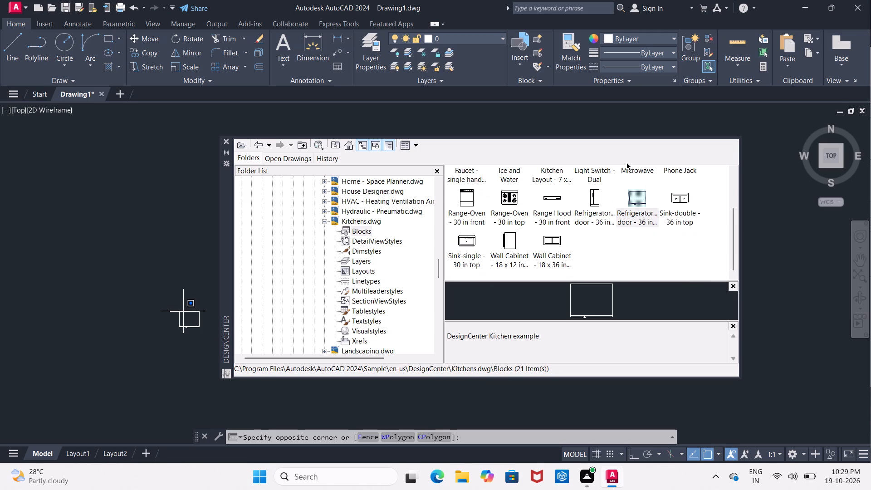
{"action": "key", "text": "Escape"}
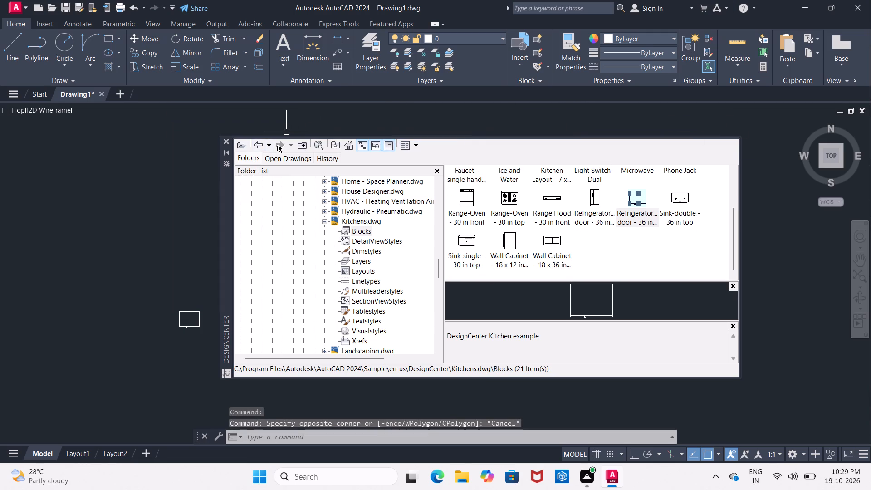
Insert the Sink - Oval top block from House Designer.dwg into the empty area east of the floor plan and close DesignCenter.
{"action": "left_click", "coordinate": [257, 143]}
{"action": "left_click", "coordinate": [257, 143]}
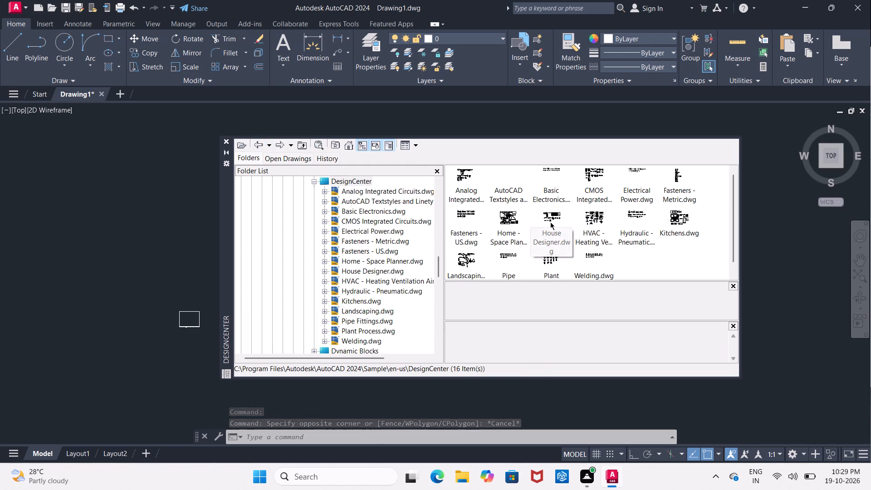
{"action": "double_click", "coordinate": [550, 222]}
{"action": "double_click", "coordinate": [464, 170]}
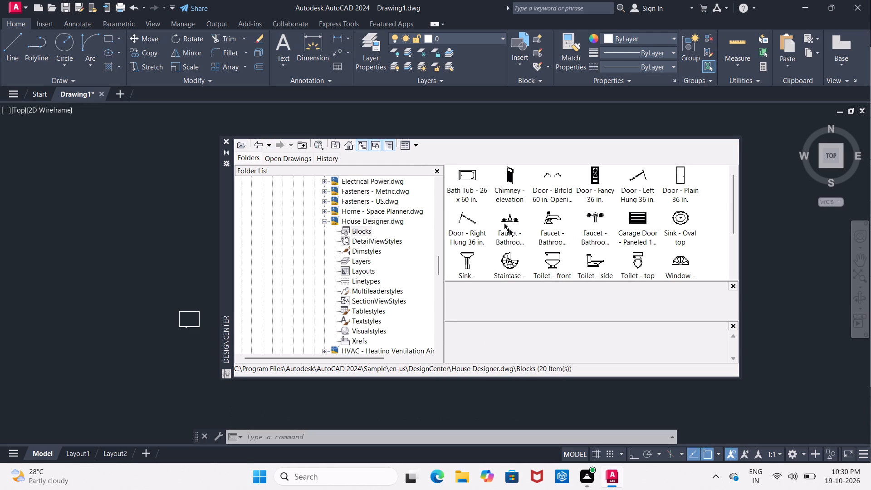
{"action": "left_click_drag", "start_coordinate": [681, 217], "coordinate": [335, 271]}
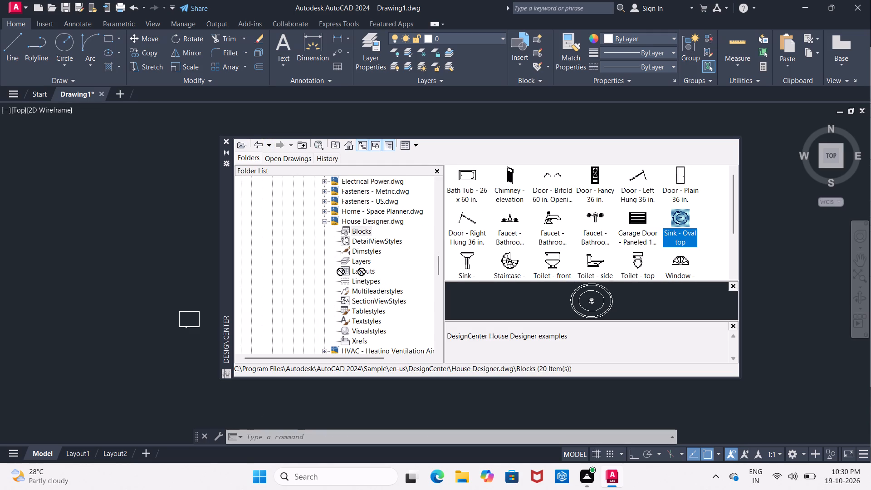
{"action": "left_click_drag", "start_coordinate": [335, 271], "coordinate": [289, 263]}
{"action": "left_click", "coordinate": [207, 238]}
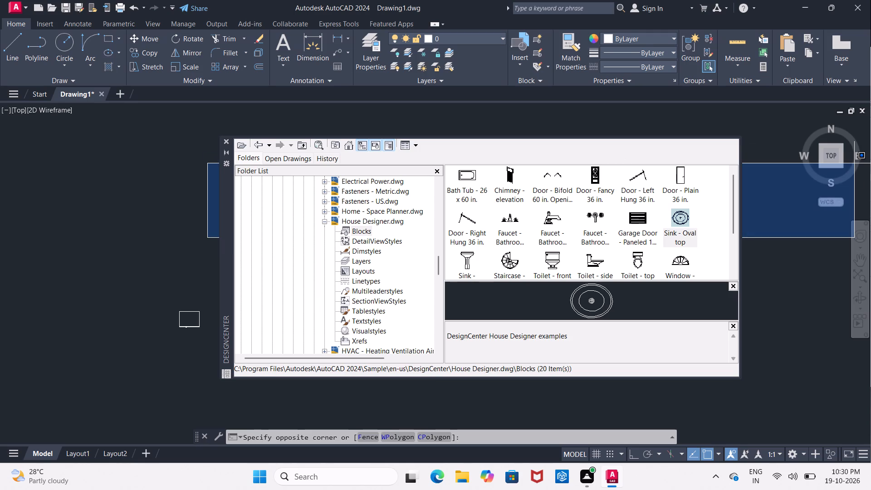
{"action": "key", "text": "Escape"}
{"action": "left_click_drag", "start_coordinate": [681, 220], "coordinate": [768, 274]}
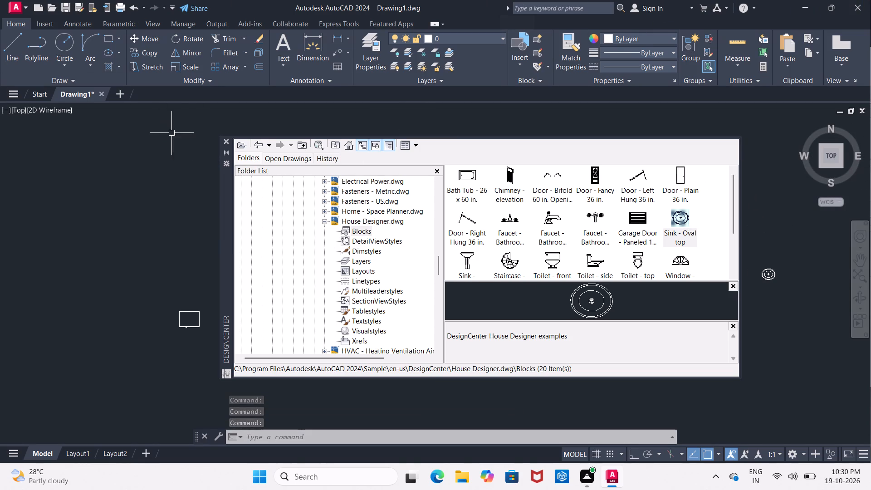
{"action": "left_click", "coordinate": [226, 142]}
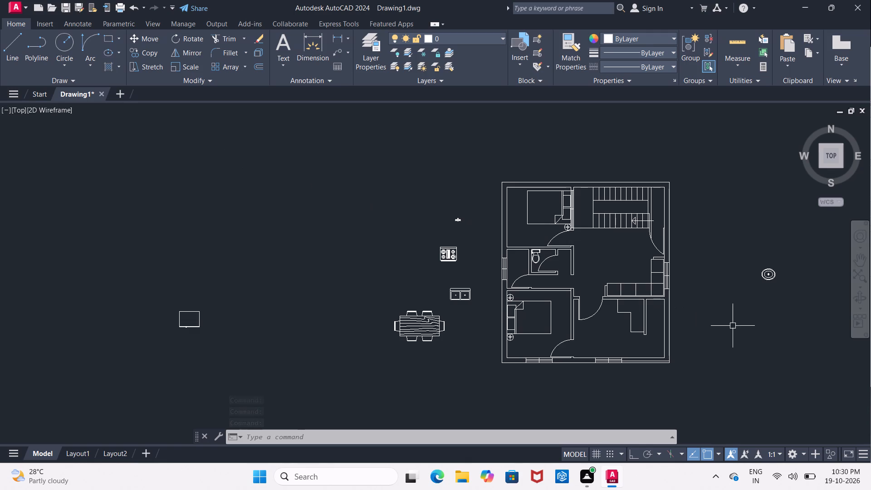
Move the oval sink into the nook just east of the small toilet room, against its north wall.
{"action": "middle_click_drag", "start_coordinate": [733, 326], "coordinate": [645, 259]}
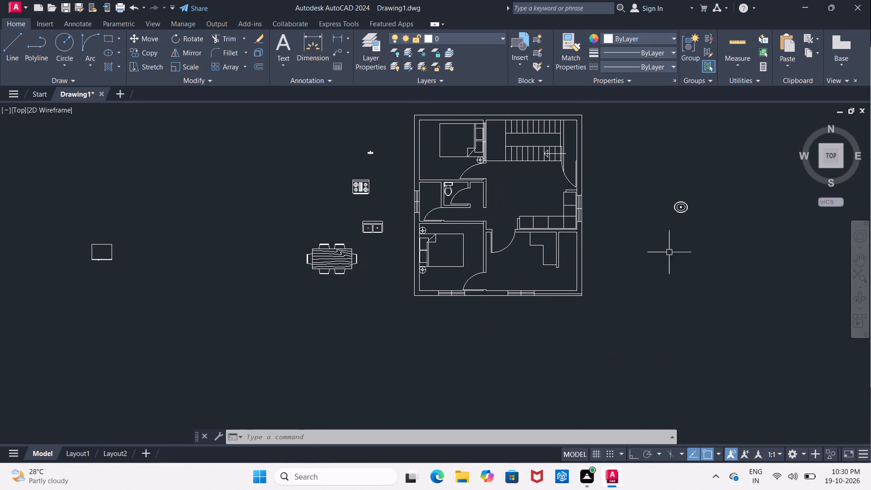
{"action": "left_click", "coordinate": [658, 186]}
{"action": "left_click", "coordinate": [729, 244]}
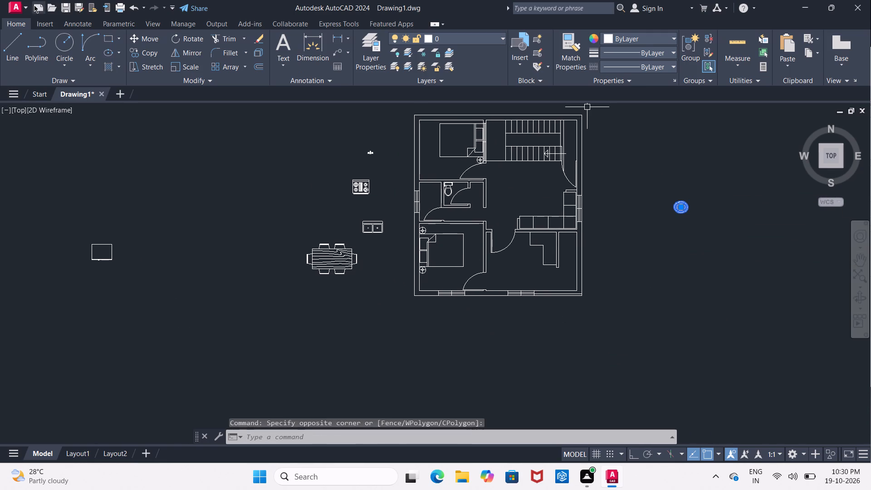
{"action": "left_click", "coordinate": [137, 40]}
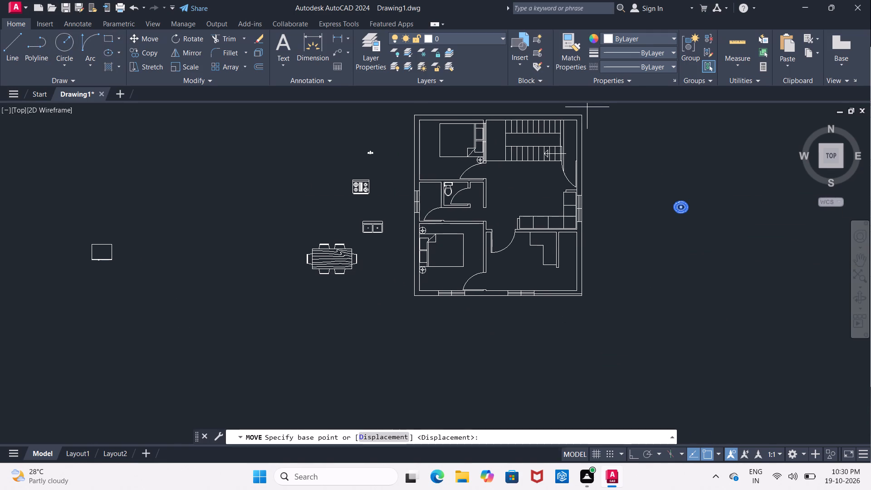
{"action": "left_click", "coordinate": [679, 207]}
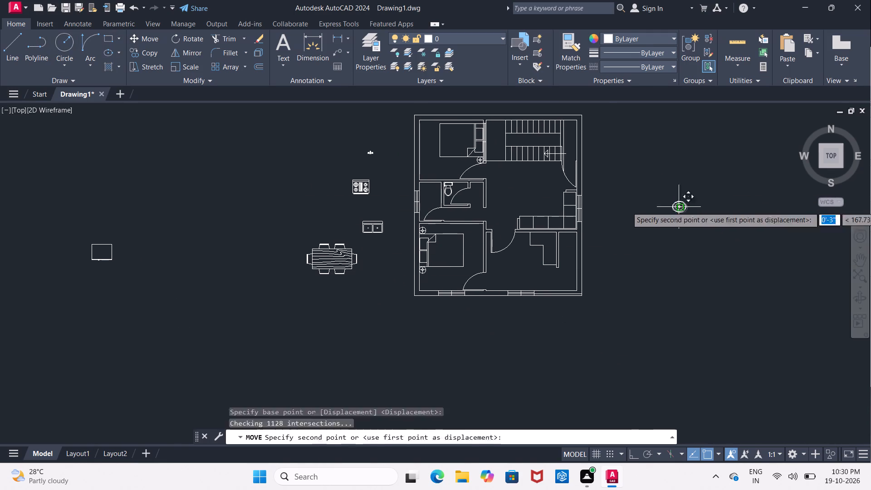
{"action": "scroll", "coordinate": [471, 197], "scroll_direction": "up", "scroll_amount": 2}
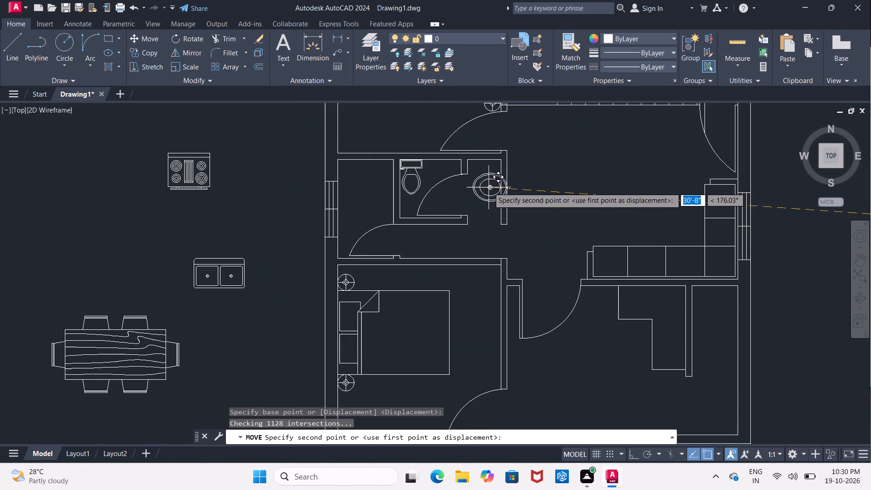
{"action": "scroll", "coordinate": [477, 173], "scroll_direction": "up", "scroll_amount": 3}
{"action": "middle_click_drag", "start_coordinate": [484, 180], "coordinate": [420, 233]}
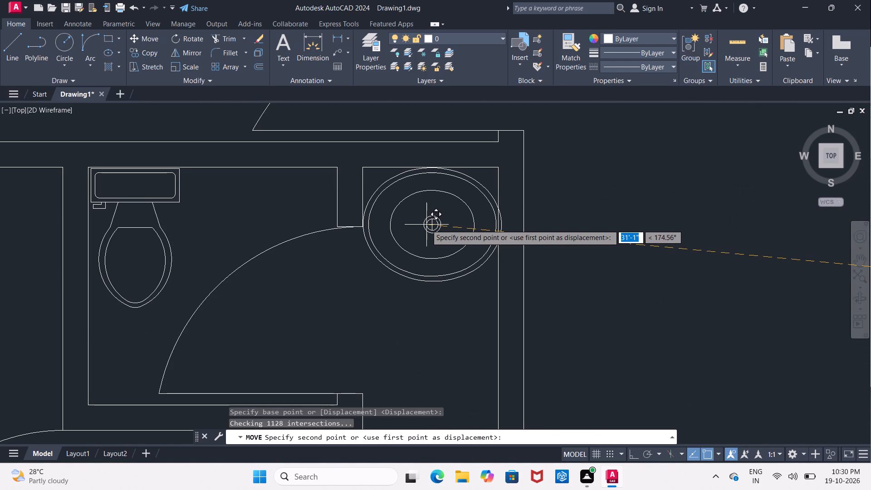
{"action": "left_click", "coordinate": [426, 225]}
Scale the oval sink about its north wall contact point to roughly half its inserted size, leaving clearance on both sides.
{"action": "left_click", "coordinate": [423, 278]}
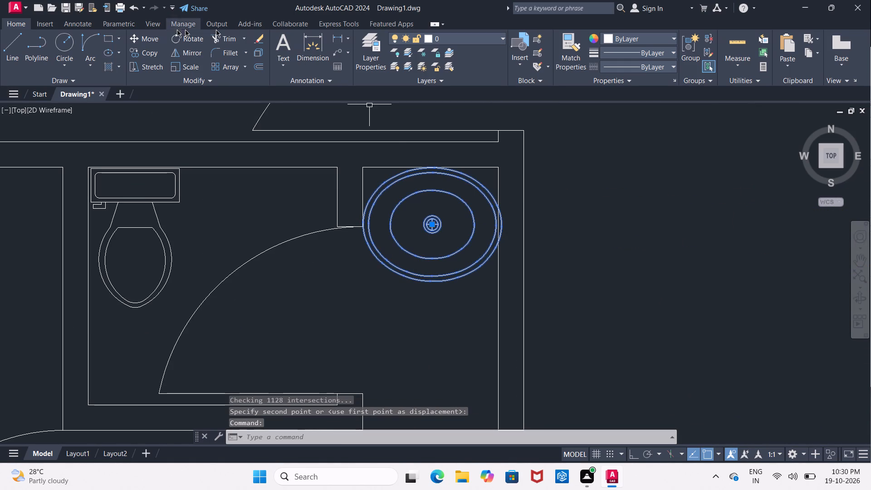
{"action": "left_click", "coordinate": [188, 73]}
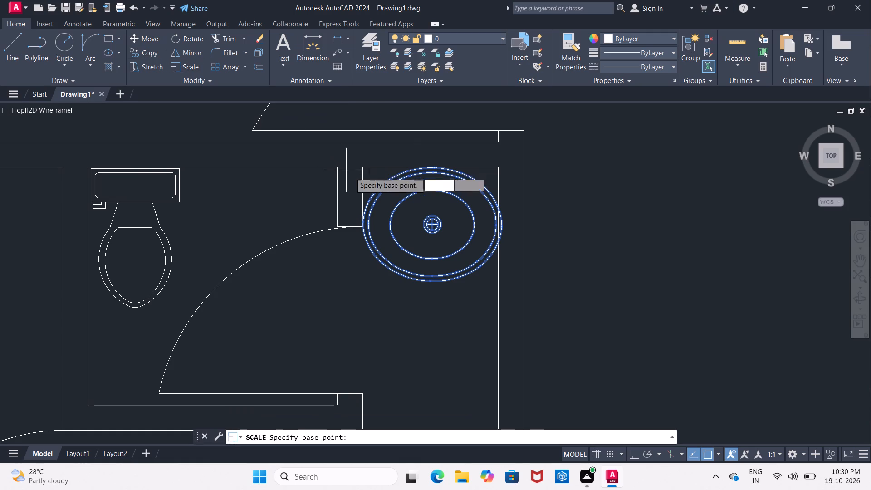
{"action": "left_click", "coordinate": [433, 167]}
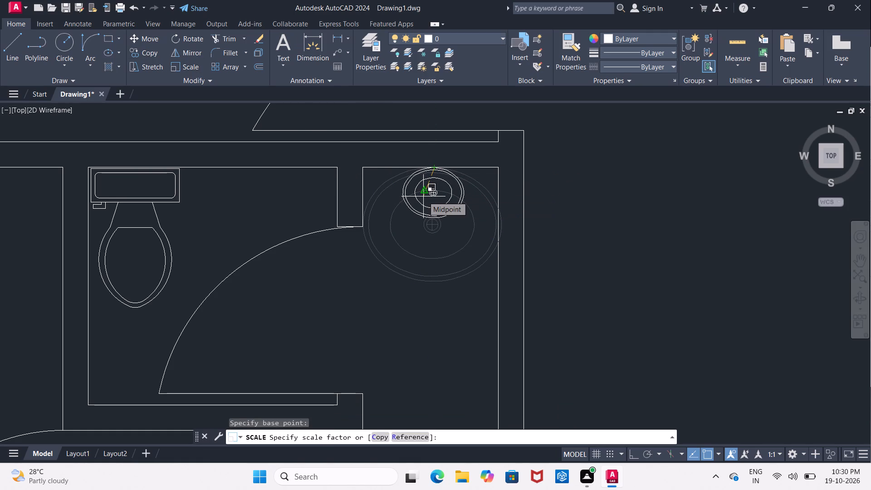
{"action": "left_click", "coordinate": [423, 196]}
{"action": "left_click", "coordinate": [441, 210]}
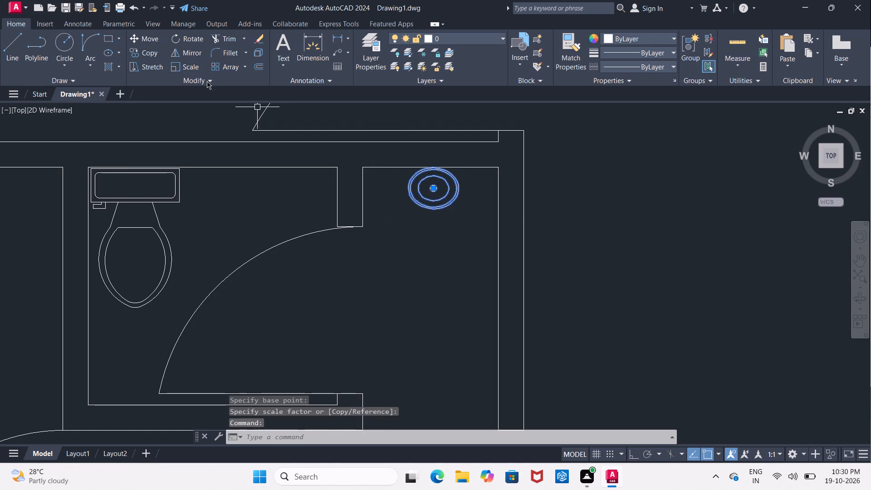
{"action": "left_click", "coordinate": [174, 65]}
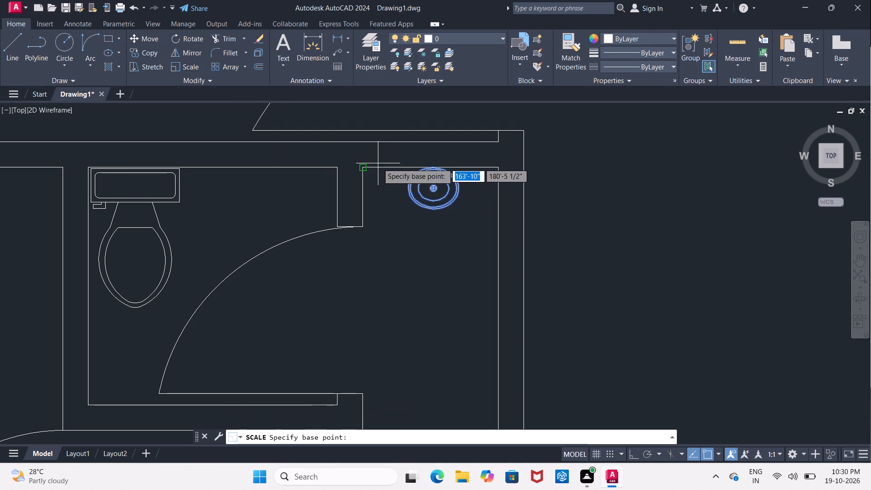
{"action": "left_click", "coordinate": [429, 168]}
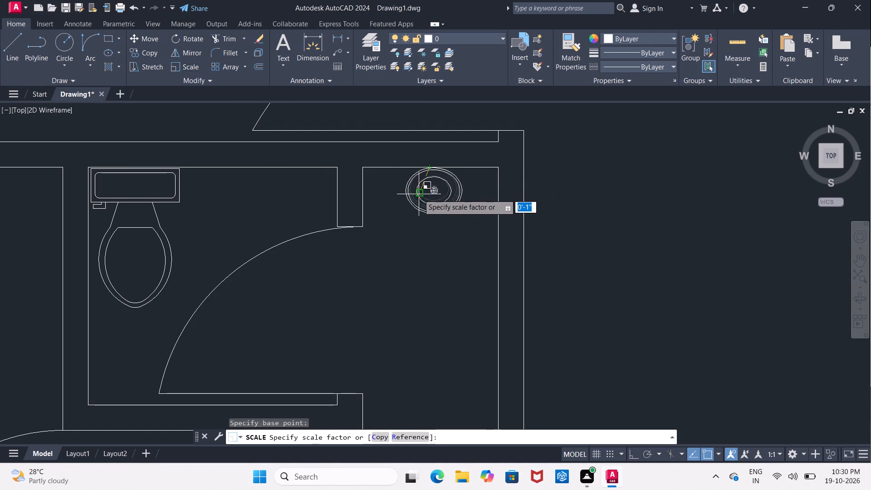
{"action": "left_click", "coordinate": [417, 202]}
Draw a horizontal counter-edge line about 2 ft long below the oval sink, from the partition wall's corner past the inner east wall line.
{"action": "scroll", "coordinate": [372, 217], "scroll_direction": "up", "scroll_amount": 2}
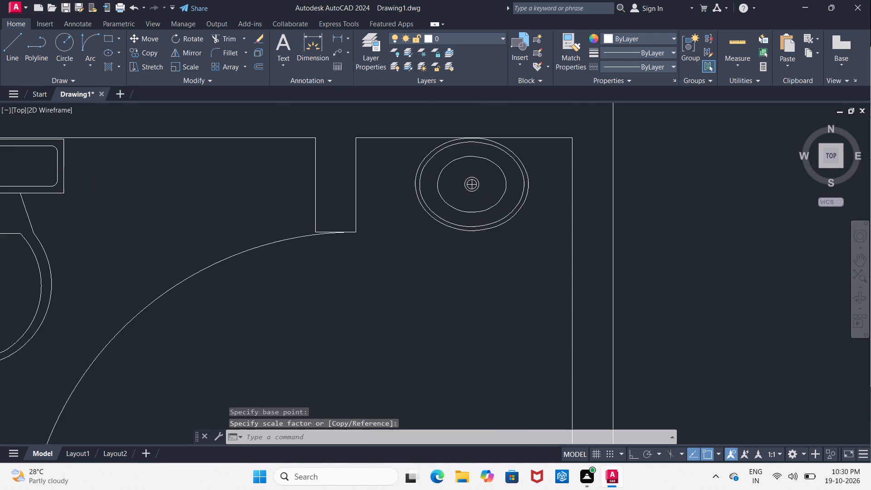
{"action": "left_click", "coordinate": [10, 42]}
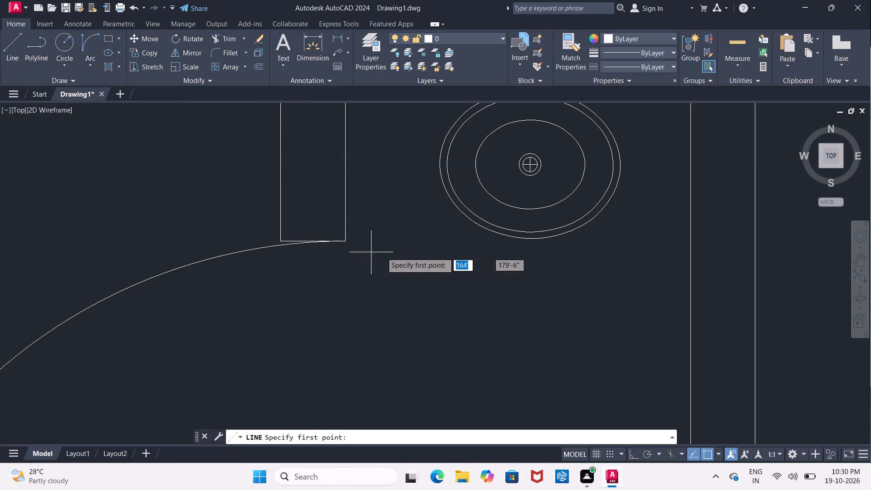
{"action": "left_click", "coordinate": [348, 240]}
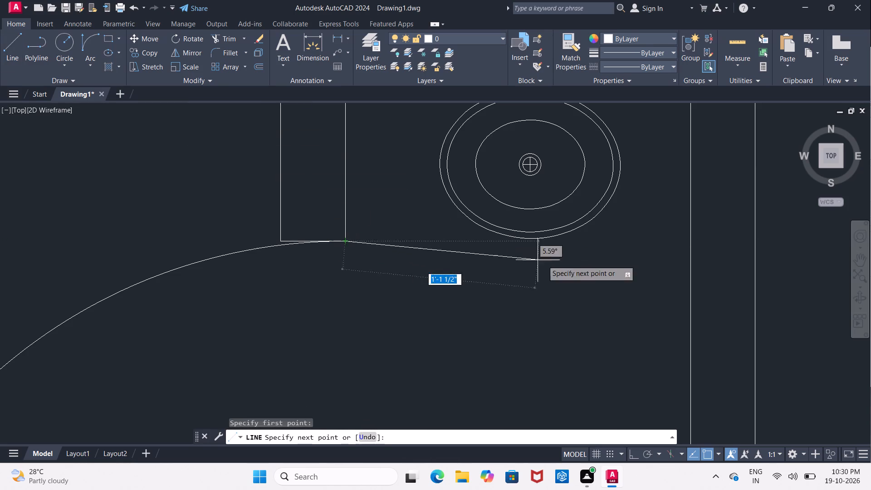
{"action": "left_click", "coordinate": [626, 452]}
{"action": "left_click", "coordinate": [630, 453]}
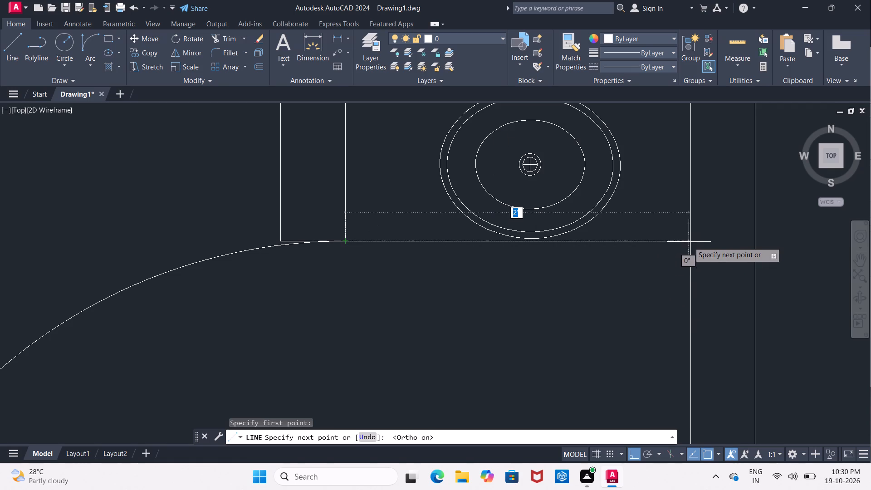
{"action": "left_click", "coordinate": [700, 253]}
{"action": "key", "text": "Escape"}
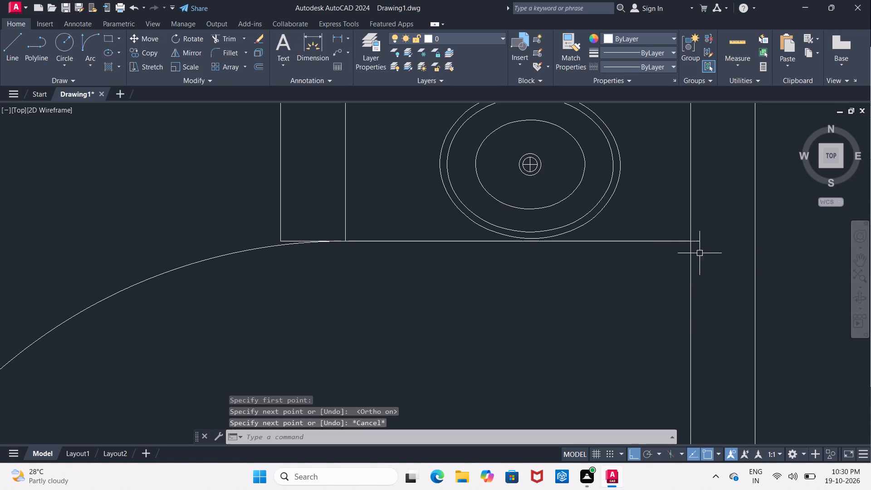
Trim the end of the sink counter line that overshoots the inner face of the east wall.
{"action": "key", "text": "t"}
{"action": "key", "text": "r"}
{"action": "key", "text": "space"}
{"action": "key", "text": "space"}
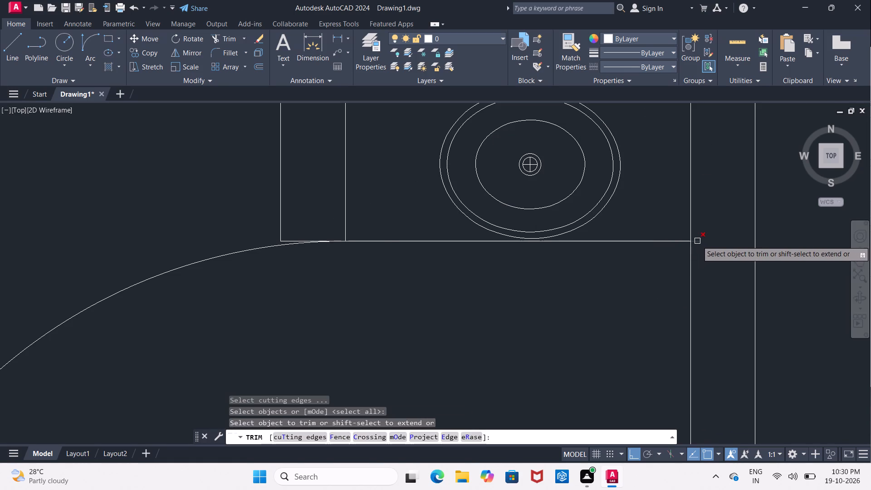
{"action": "left_click", "coordinate": [697, 241]}
{"action": "scroll", "coordinate": [708, 265], "scroll_direction": "down", "scroll_amount": 2}
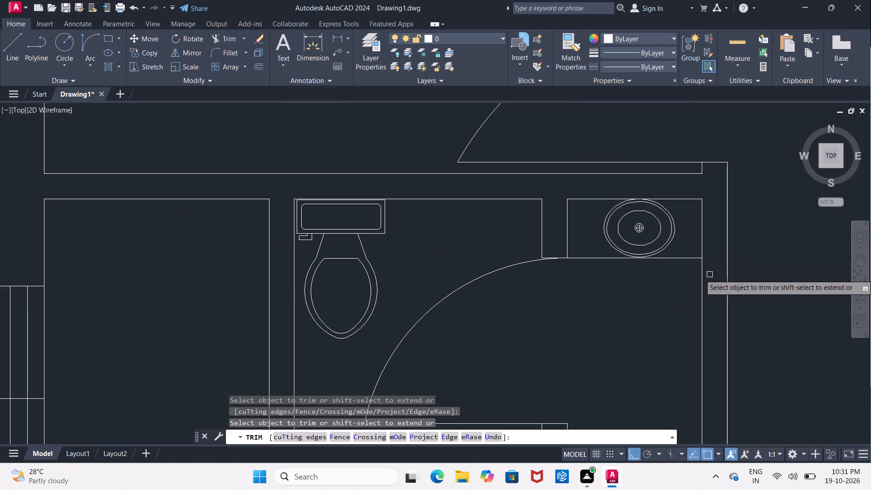
{"action": "scroll", "coordinate": [612, 257], "scroll_direction": "up", "scroll_amount": 2}
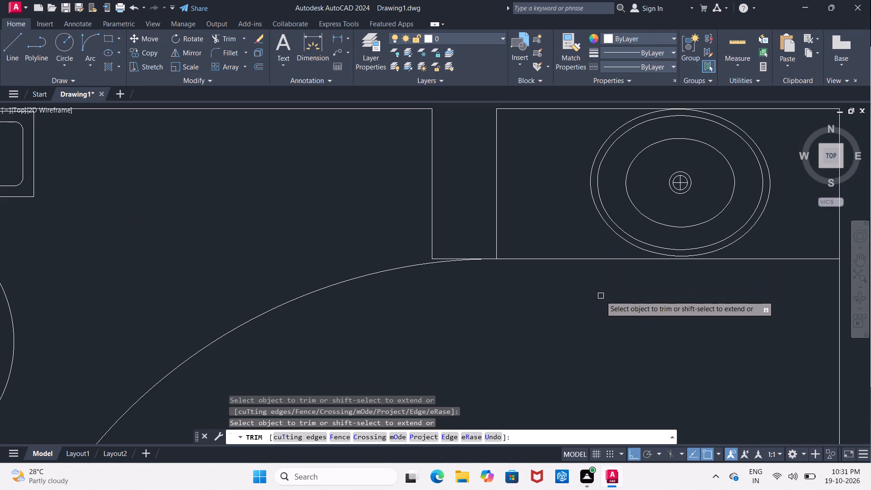
{"action": "key", "text": "Escape"}
Rotate the small faucet block lying north of the stove, west of the plan, by 180° so its spout points south.
{"action": "scroll", "coordinate": [599, 294], "scroll_direction": "down", "scroll_amount": 4}
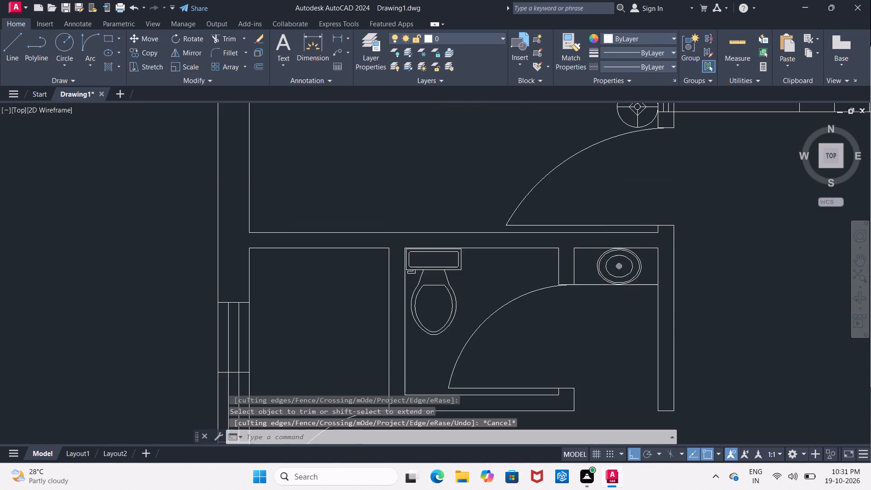
{"action": "middle_click_drag", "start_coordinate": [599, 295], "coordinate": [613, 228]}
{"action": "middle_click_drag", "start_coordinate": [610, 230], "coordinate": [625, 221]}
{"action": "scroll", "coordinate": [620, 230], "scroll_direction": "down", "scroll_amount": 2}
{"action": "left_click", "coordinate": [425, 156]}
{"action": "left_click", "coordinate": [506, 194]}
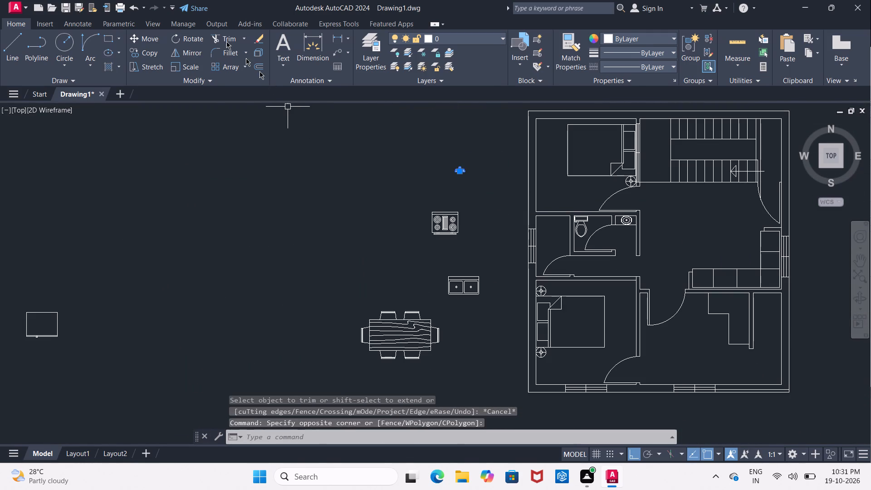
{"action": "left_click", "coordinate": [180, 38]}
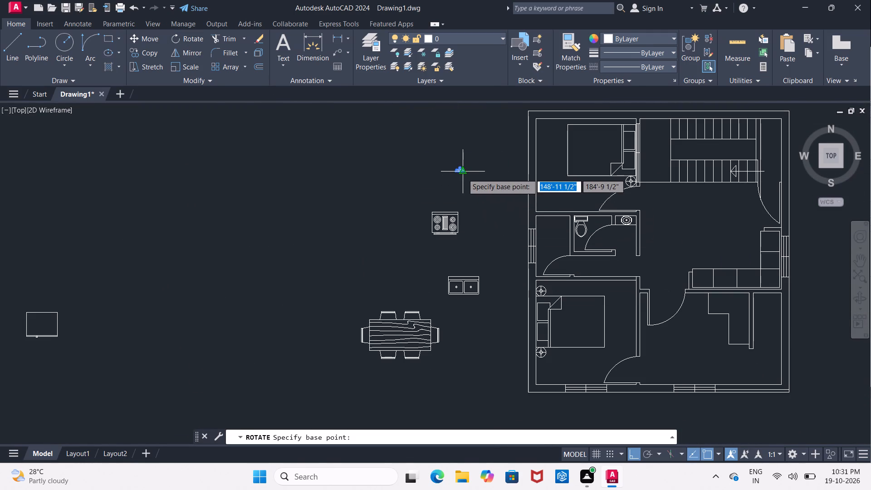
{"action": "left_click", "coordinate": [463, 174]}
{"action": "left_click", "coordinate": [390, 188]}
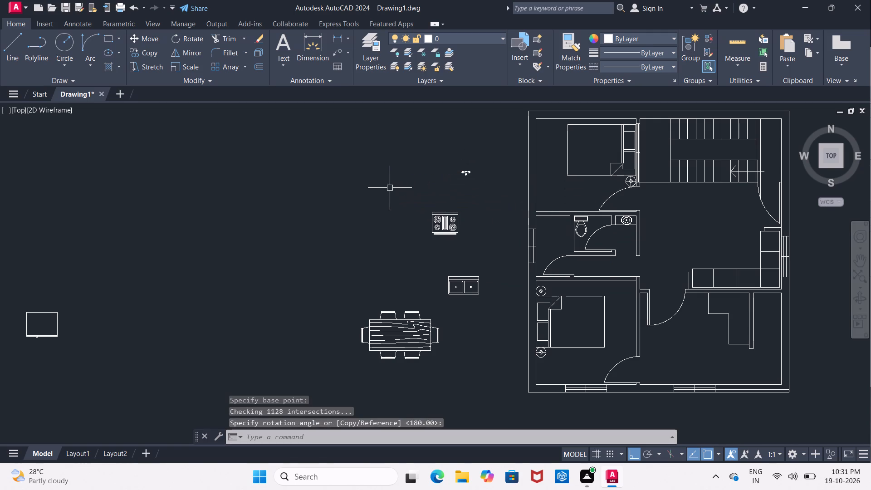
Move the faucet block to the middle of the north wall in the small room west of the toilet room.
{"action": "scroll", "coordinate": [458, 178], "scroll_direction": "up", "scroll_amount": 2}
{"action": "middle_click_drag", "start_coordinate": [478, 181], "coordinate": [389, 209]}
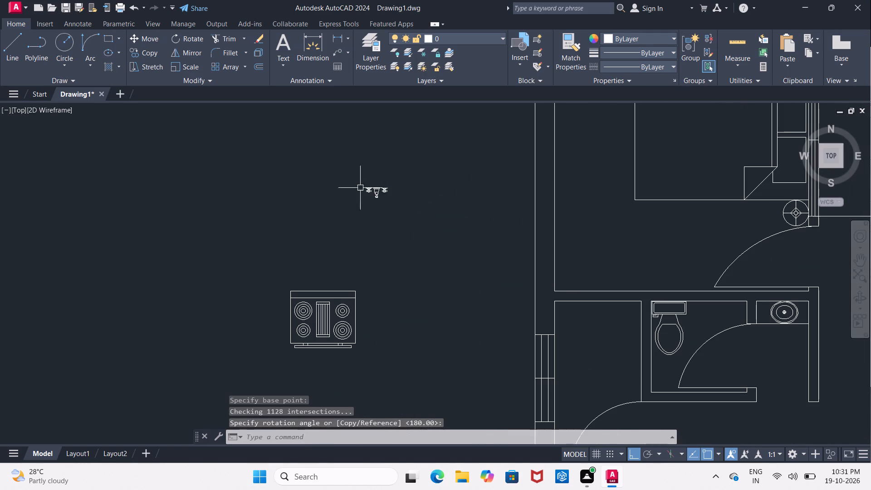
{"action": "left_click_drag", "start_coordinate": [356, 175], "coordinate": [360, 176]}
{"action": "left_click", "coordinate": [411, 223]}
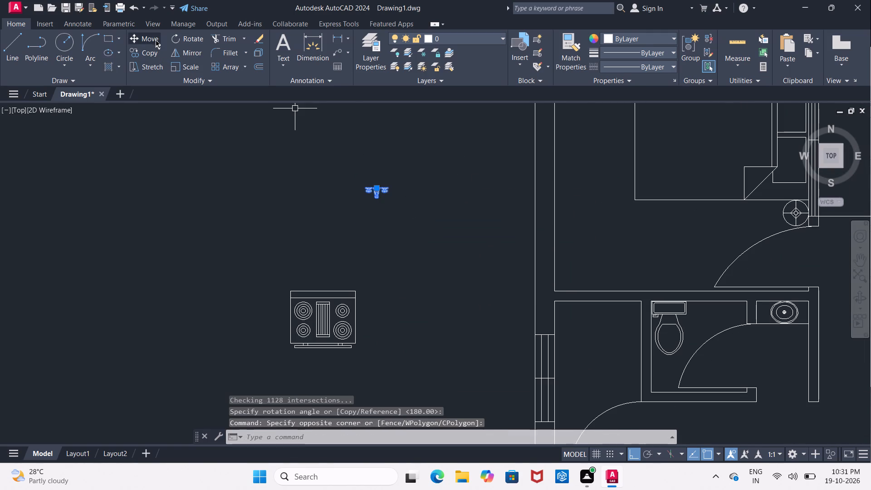
{"action": "left_click", "coordinate": [156, 40]}
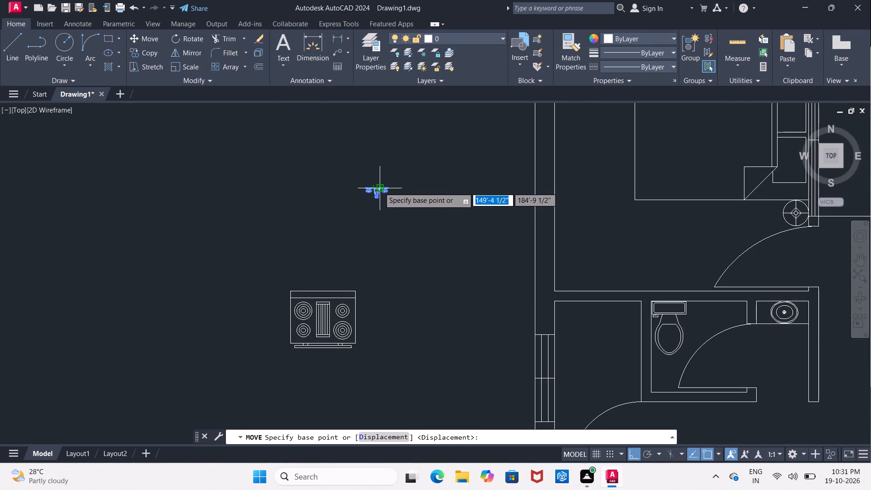
{"action": "scroll", "coordinate": [377, 189], "scroll_direction": "up", "scroll_amount": 3}
{"action": "left_click_drag", "start_coordinate": [372, 185], "coordinate": [378, 182]}
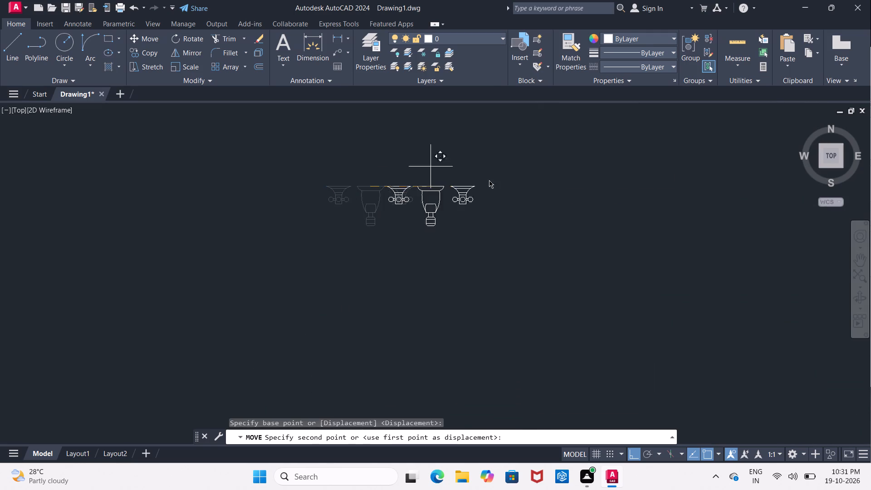
{"action": "scroll", "coordinate": [553, 267], "scroll_direction": "down", "scroll_amount": 2}
{"action": "middle_click_drag", "start_coordinate": [543, 264], "coordinate": [377, 182]}
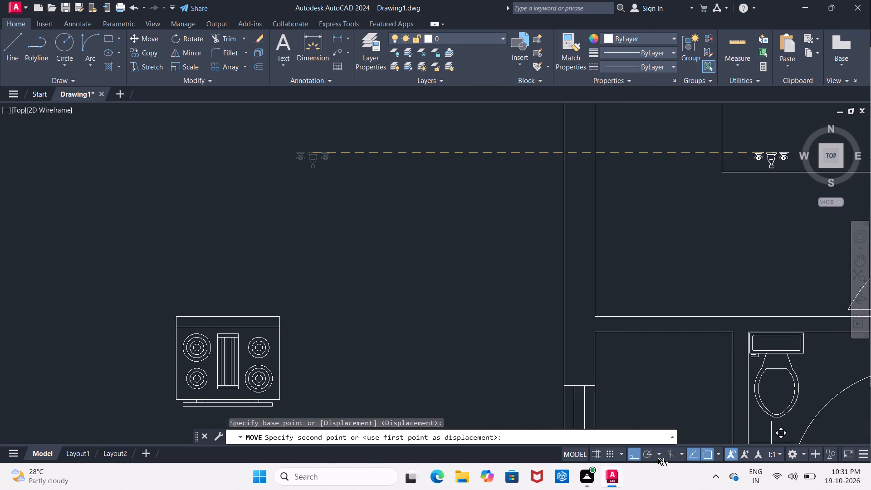
{"action": "left_click", "coordinate": [634, 451]}
{"action": "scroll", "coordinate": [661, 359], "scroll_direction": "up", "scroll_amount": 1}
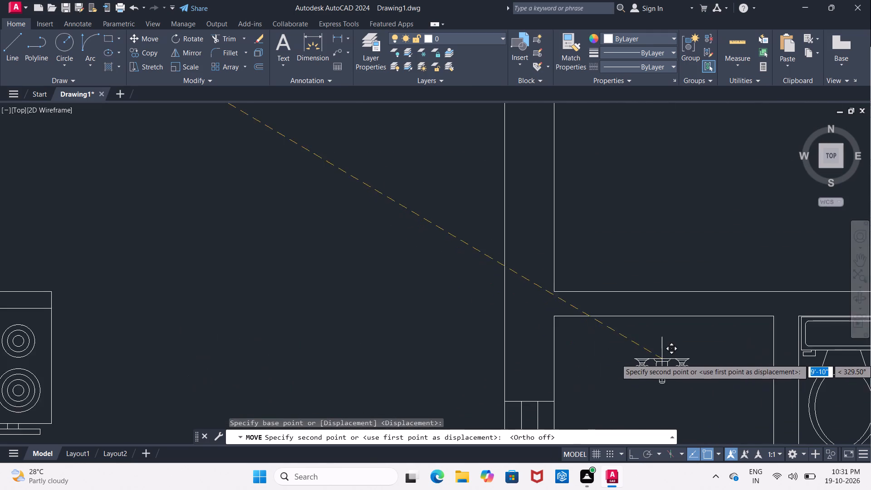
{"action": "middle_click_drag", "start_coordinate": [655, 353], "coordinate": [512, 299]}
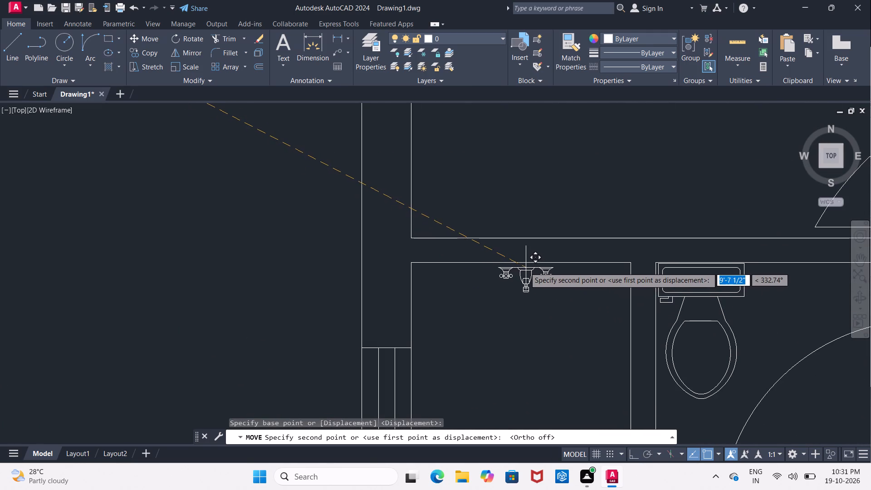
{"action": "scroll", "coordinate": [524, 267], "scroll_direction": "up", "scroll_amount": 2}
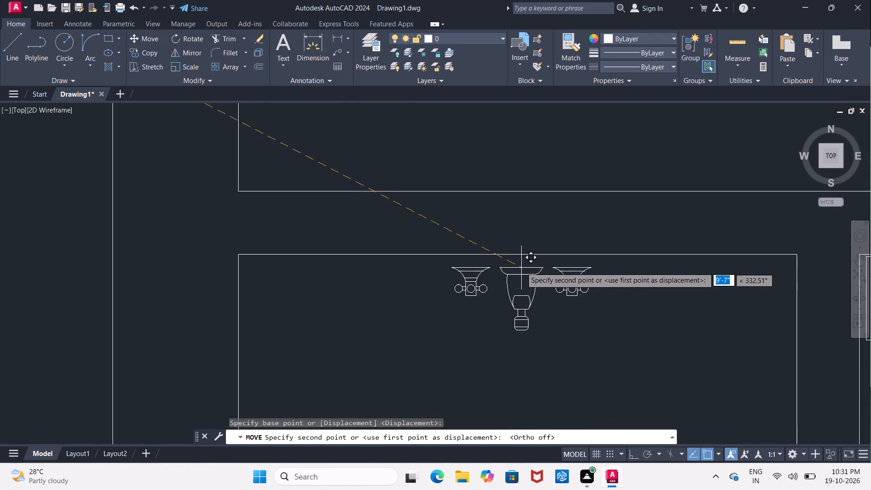
{"action": "left_click", "coordinate": [520, 257]}
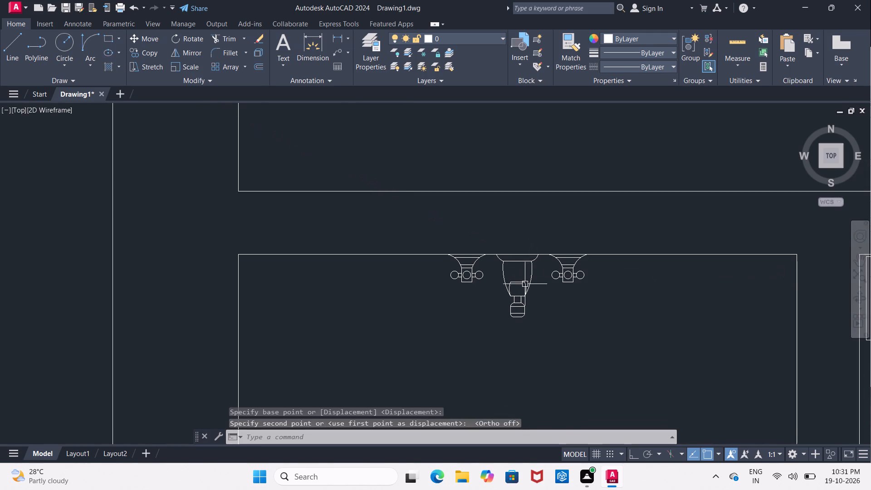
Scale the faucet block up to roughly 1.4 times its size about its midpoint on the north wall.
{"action": "scroll", "coordinate": [526, 300], "scroll_direction": "down", "scroll_amount": 3}
{"action": "scroll", "coordinate": [537, 343], "scroll_direction": "down", "scroll_amount": 2}
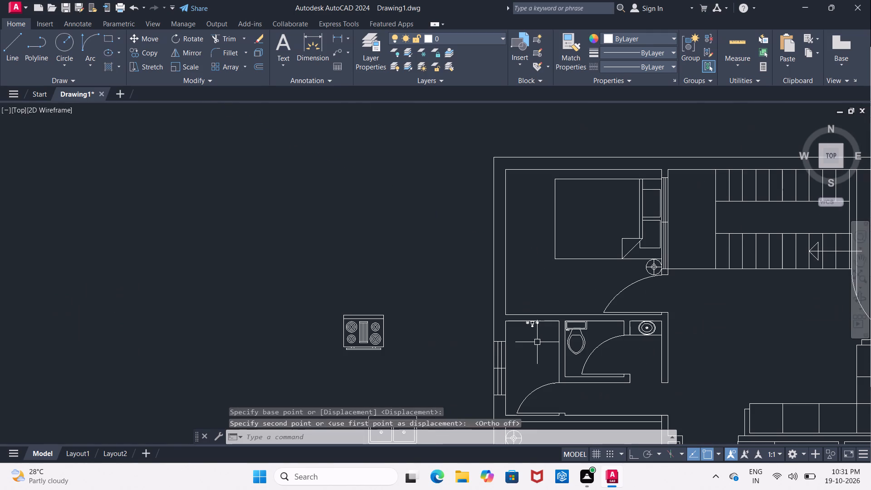
{"action": "scroll", "coordinate": [559, 347], "scroll_direction": "down", "scroll_amount": 1}
{"action": "middle_click_drag", "start_coordinate": [559, 347], "coordinate": [548, 212]}
{"action": "scroll", "coordinate": [532, 213], "scroll_direction": "up", "scroll_amount": 3}
{"action": "middle_click_drag", "start_coordinate": [532, 203], "coordinate": [532, 204]}
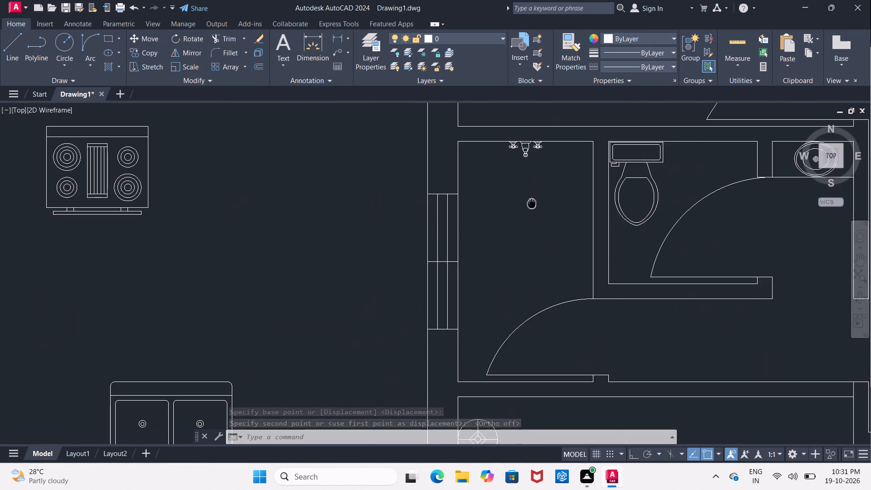
{"action": "middle_click_drag", "start_coordinate": [532, 204], "coordinate": [504, 278]}
{"action": "left_click", "coordinate": [497, 228]}
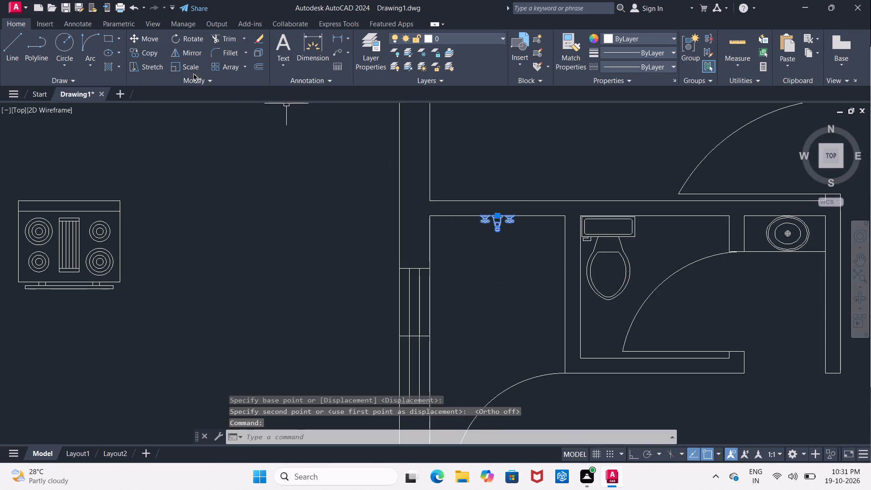
{"action": "left_click", "coordinate": [191, 70]}
{"action": "scroll", "coordinate": [490, 216], "scroll_direction": "up", "scroll_amount": 2}
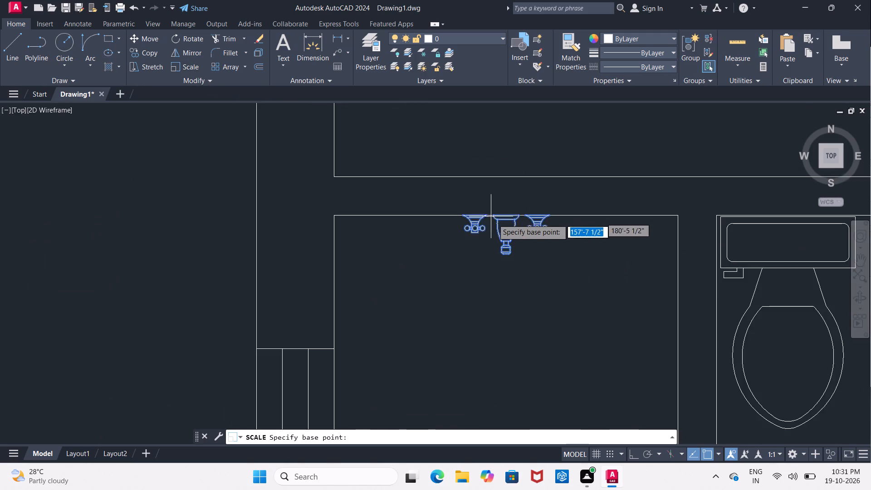
{"action": "scroll", "coordinate": [495, 220], "scroll_direction": "up", "scroll_amount": 2}
{"action": "left_click", "coordinate": [507, 205]}
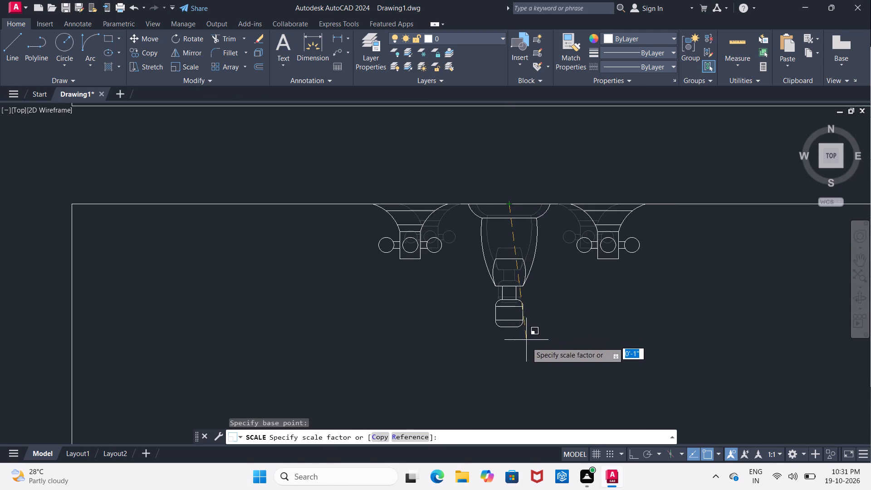
{"action": "left_click", "coordinate": [530, 368]}
Rotate the stove block west of the plan to 270° about its northeast corner so its back faces east.
{"action": "scroll", "coordinate": [530, 368], "scroll_direction": "down", "scroll_amount": 4}
{"action": "middle_click_drag", "start_coordinate": [538, 389], "coordinate": [541, 289]}
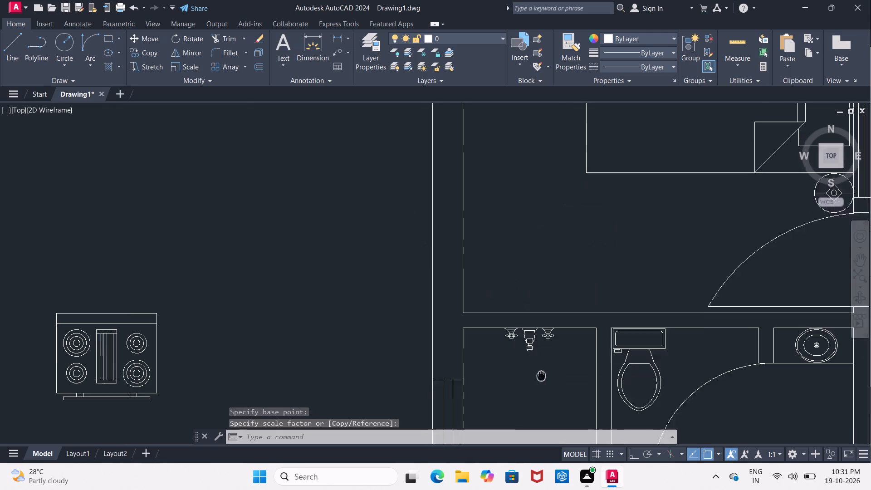
{"action": "middle_click_drag", "start_coordinate": [541, 289], "coordinate": [538, 102]}
{"action": "scroll", "coordinate": [536, 105], "scroll_direction": "down", "scroll_amount": 3}
{"action": "middle_click_drag", "start_coordinate": [533, 160], "coordinate": [460, 264]}
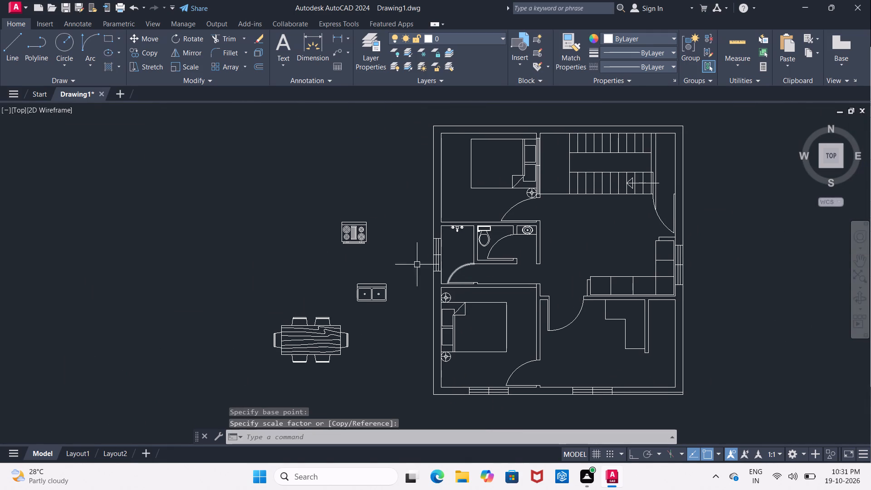
{"action": "left_click", "coordinate": [303, 206]}
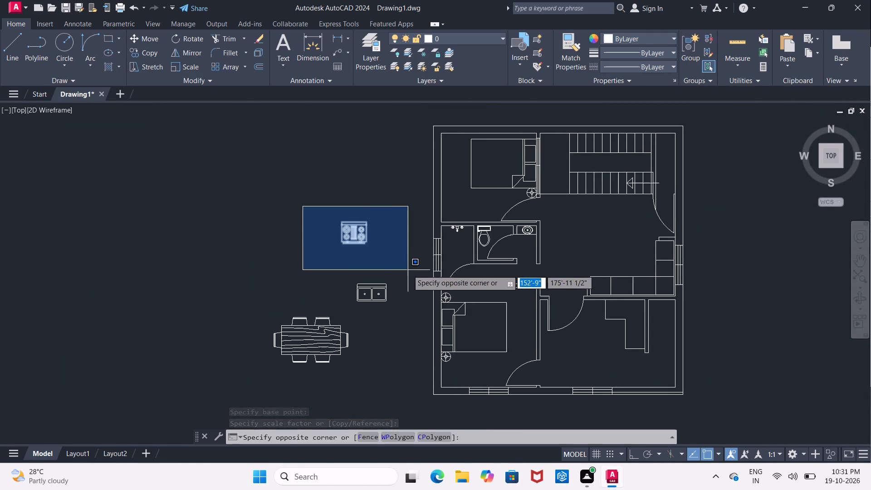
{"action": "left_click", "coordinate": [408, 270]}
{"action": "right_click_drag", "start_coordinate": [428, 185], "coordinate": [328, 126]}
{"action": "left_click", "coordinate": [199, 125]}
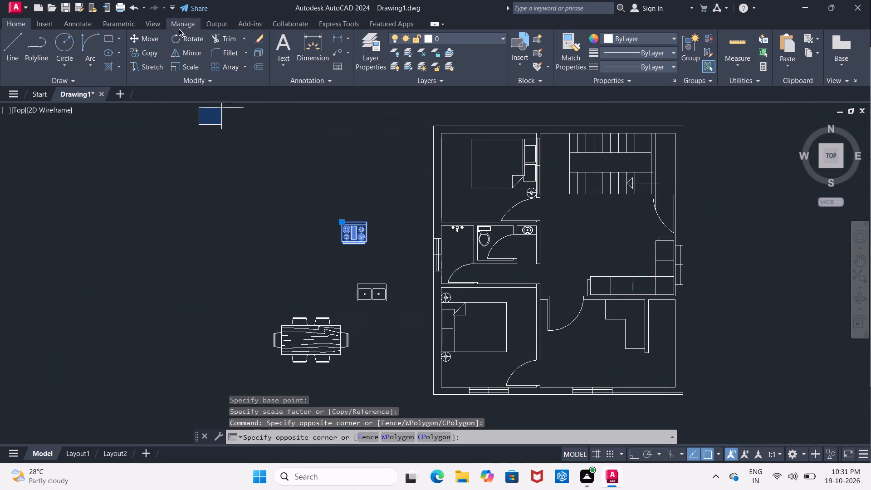
{"action": "left_click", "coordinate": [177, 39]}
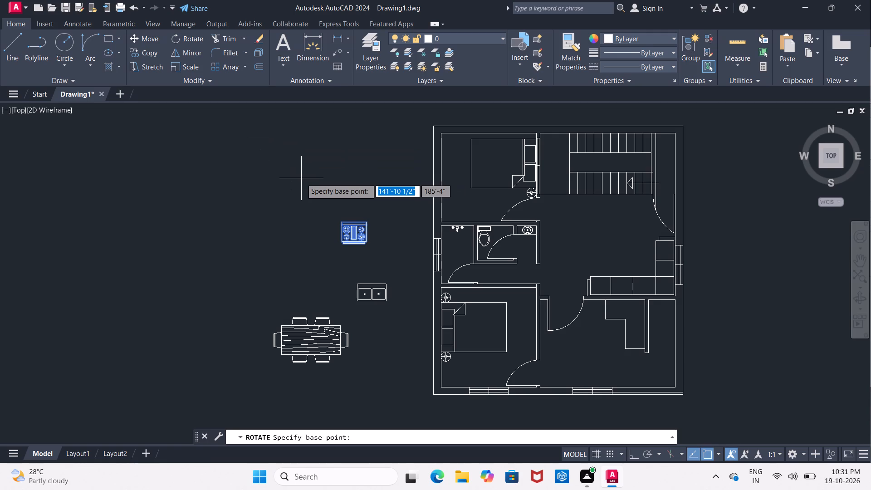
{"action": "left_click", "coordinate": [369, 220]}
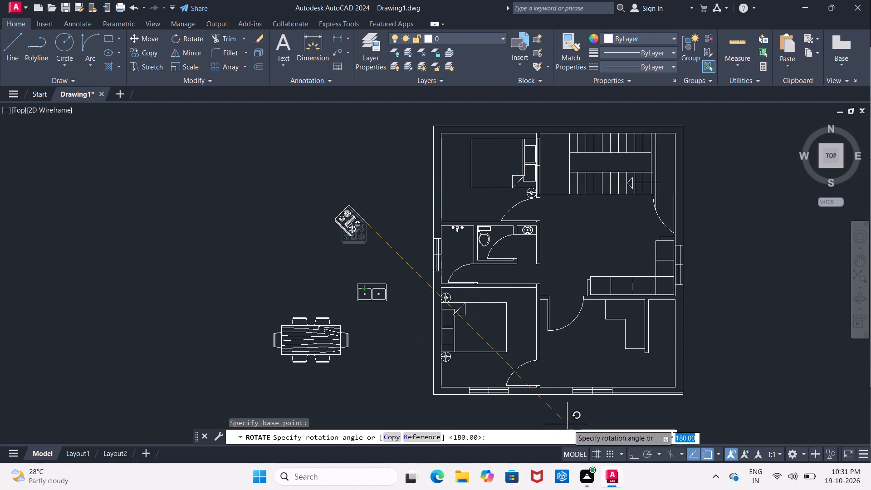
{"action": "left_click", "coordinate": [635, 451]}
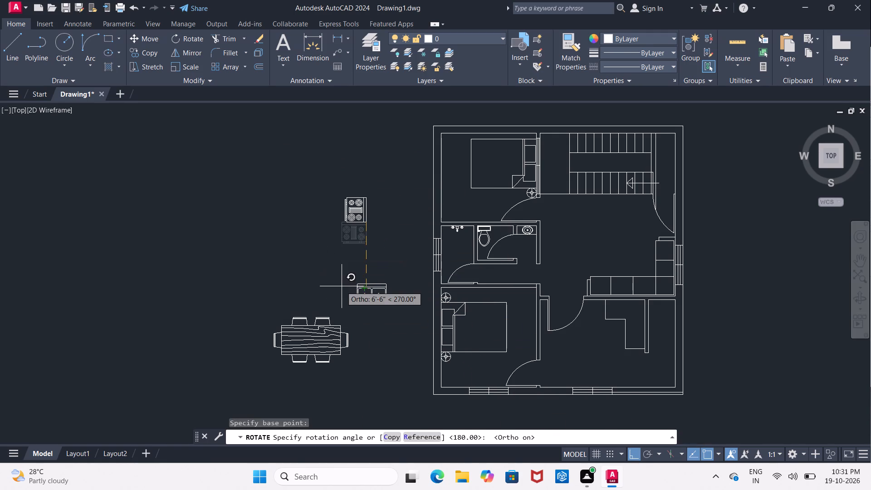
{"action": "left_click", "coordinate": [342, 286]}
Move the stove block from west of the plan onto the kitchen counter's north-south leg, with its back against the east partition wall.
{"action": "left_click", "coordinate": [332, 181]}
{"action": "left_click", "coordinate": [368, 254]}
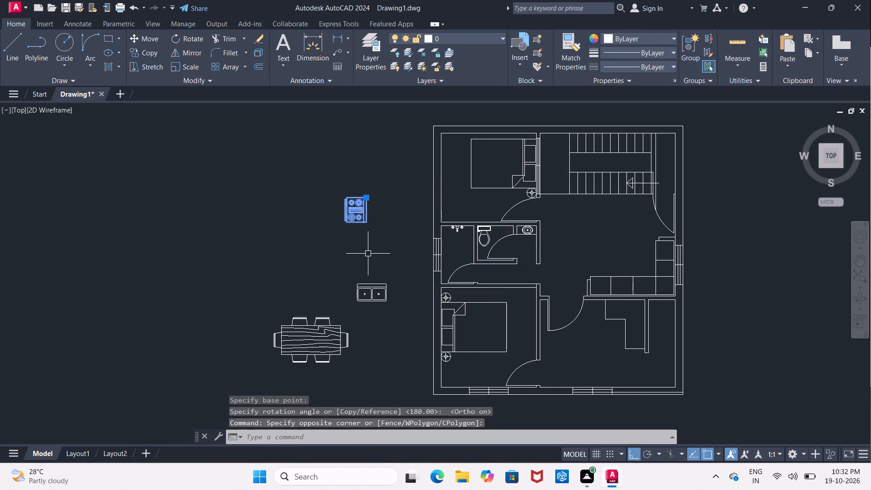
{"action": "left_click", "coordinate": [153, 43]}
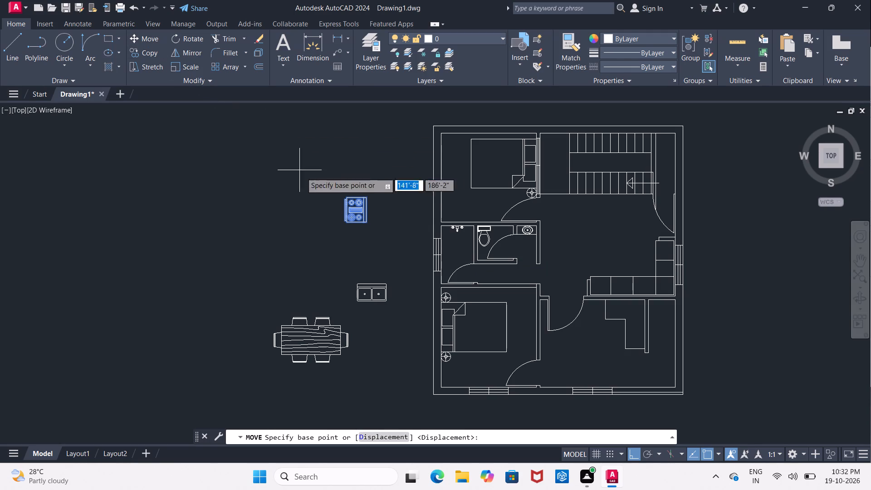
{"action": "left_click", "coordinate": [352, 211]}
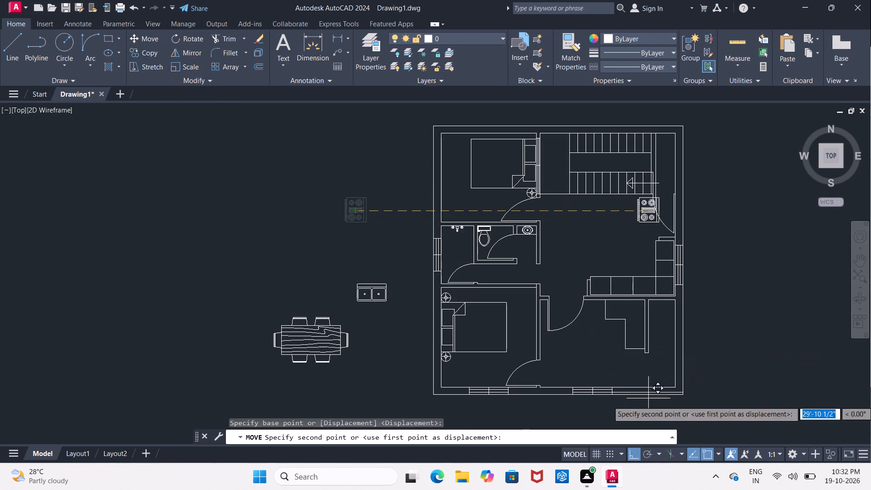
{"action": "left_click", "coordinate": [637, 455]}
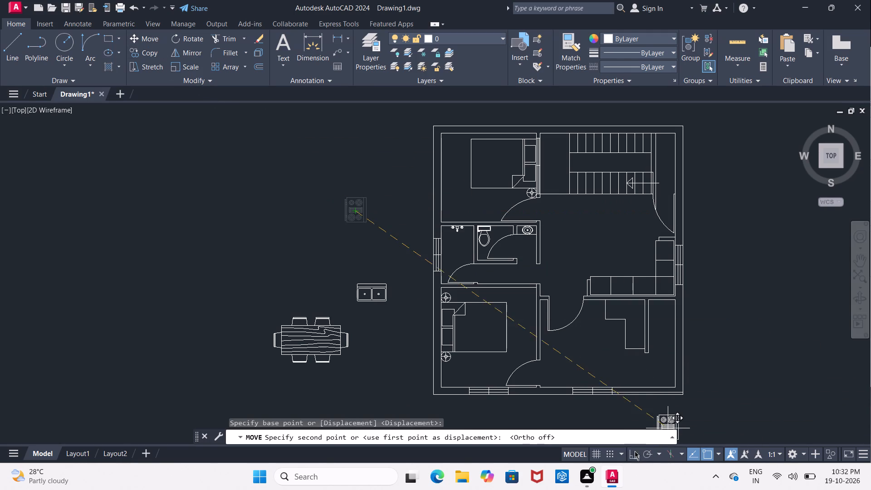
{"action": "scroll", "coordinate": [638, 337], "scroll_direction": "up", "scroll_amount": 1}
{"action": "middle_click_drag", "start_coordinate": [638, 337], "coordinate": [634, 334]}
{"action": "scroll", "coordinate": [638, 337], "scroll_direction": "up", "scroll_amount": 4}
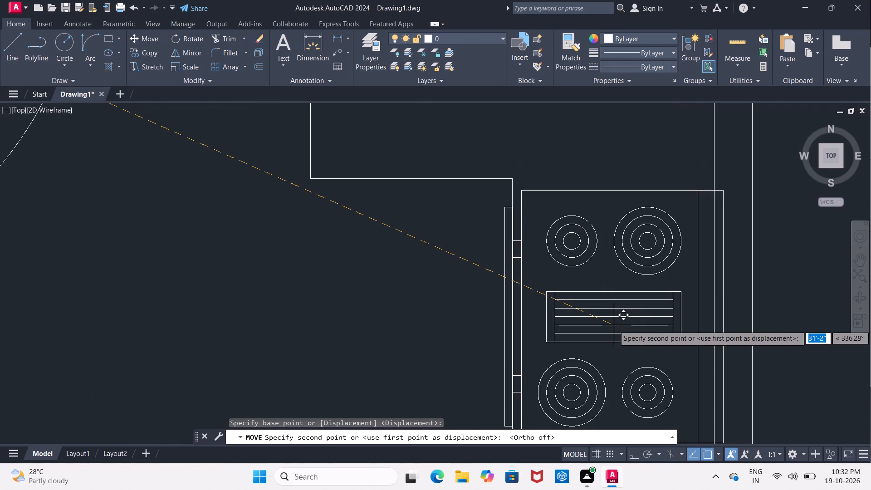
{"action": "middle_click_drag", "start_coordinate": [605, 329], "coordinate": [561, 236]}
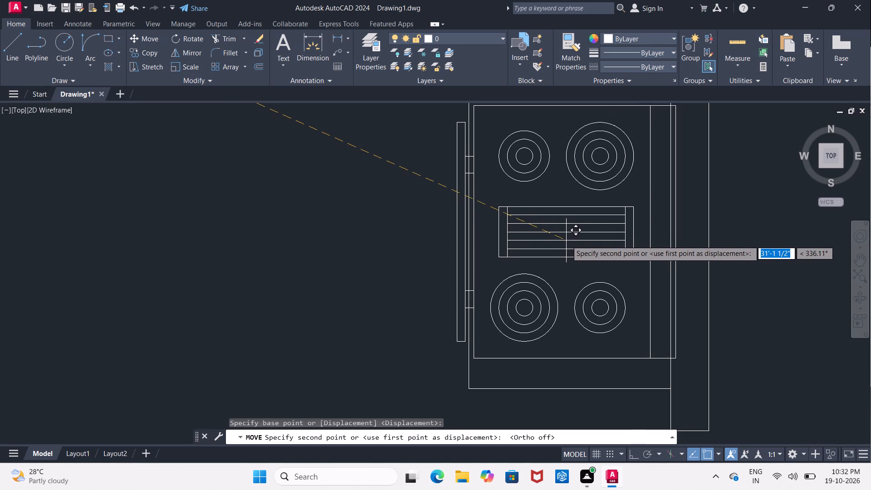
{"action": "left_click", "coordinate": [561, 245]}
Scale the stove block down to about 0.9 times its size about its back edge's midpoint at the wall.
{"action": "scroll", "coordinate": [561, 245], "scroll_direction": "down", "scroll_amount": 2}
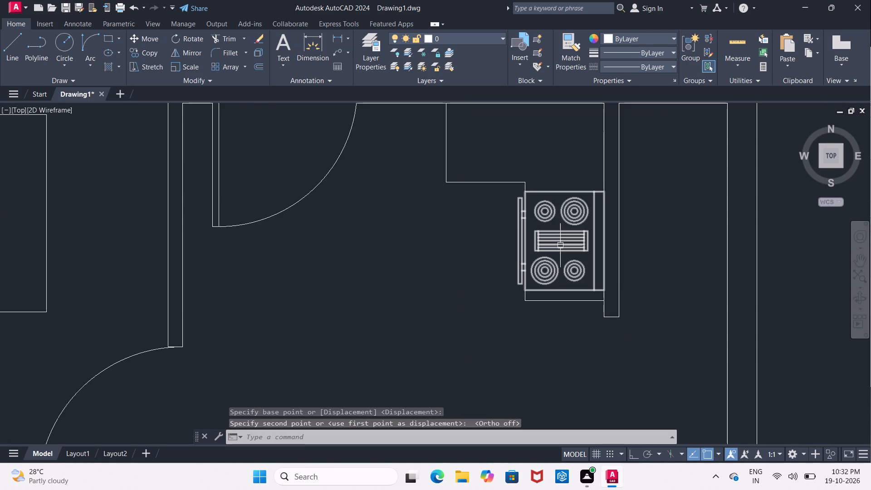
{"action": "scroll", "coordinate": [559, 248], "scroll_direction": "down", "scroll_amount": 3}
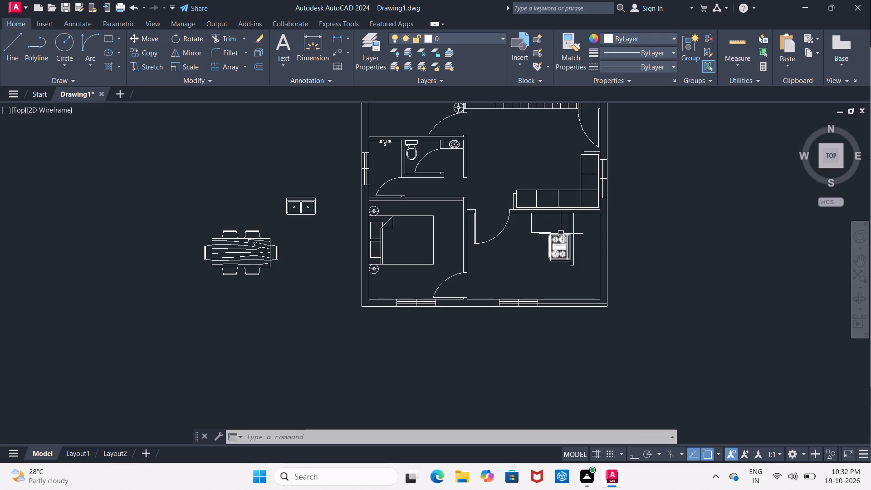
{"action": "scroll", "coordinate": [560, 234], "scroll_direction": "up", "scroll_amount": 3}
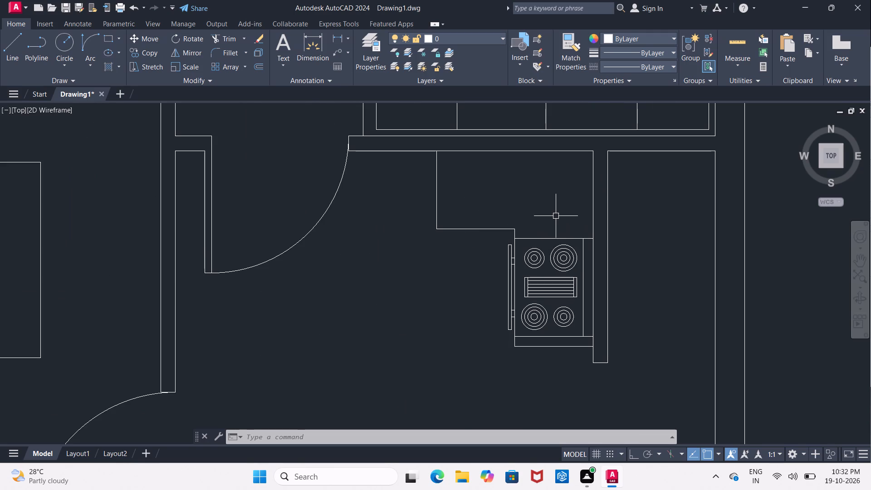
{"action": "middle_click_drag", "start_coordinate": [556, 216], "coordinate": [556, 221]}
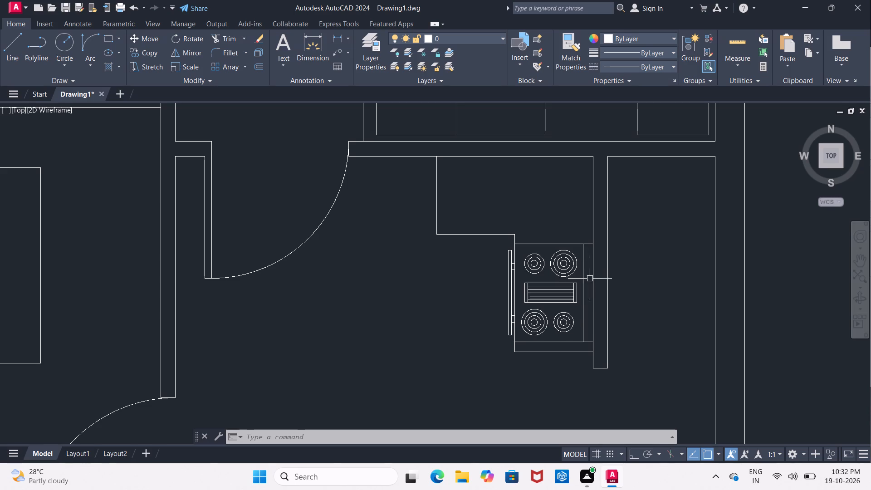
{"action": "left_click", "coordinate": [591, 281]}
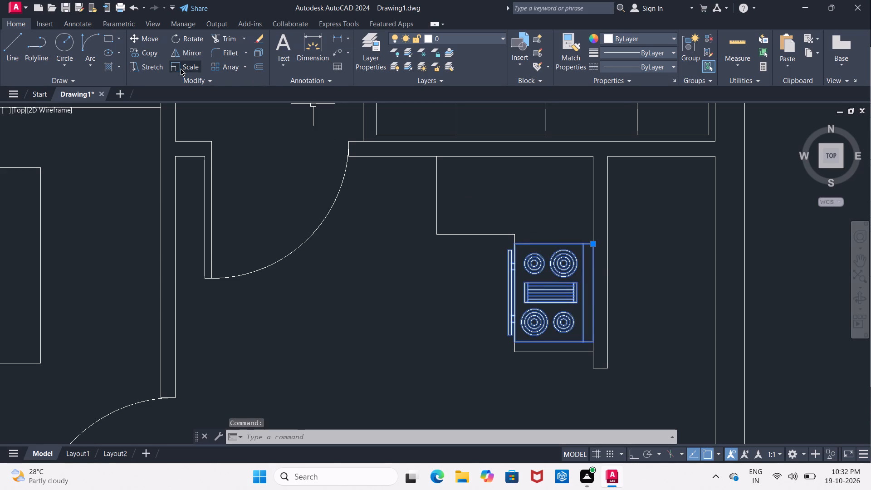
{"action": "left_click_drag", "start_coordinate": [181, 69], "coordinate": [197, 70]}
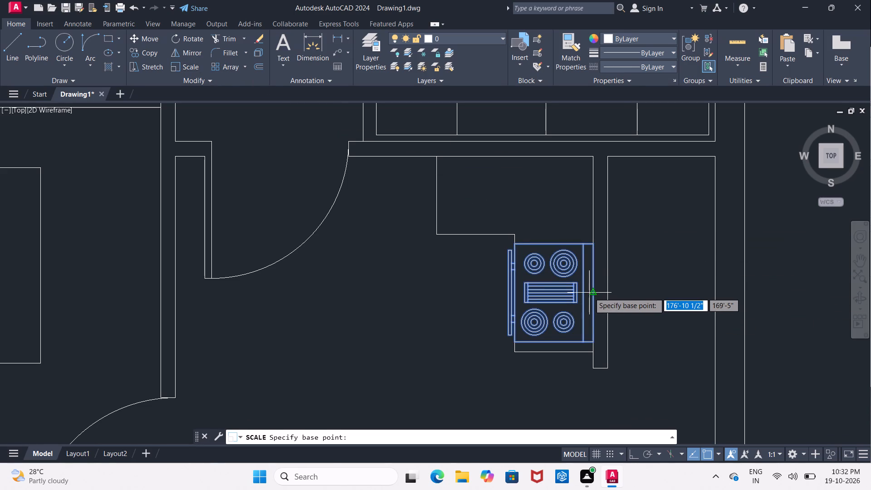
{"action": "left_click", "coordinate": [591, 293]}
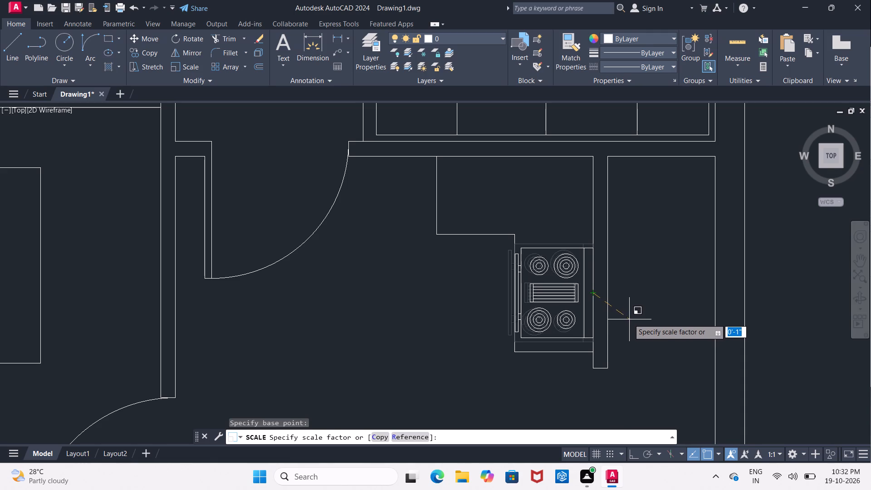
{"action": "left_click", "coordinate": [628, 320]}
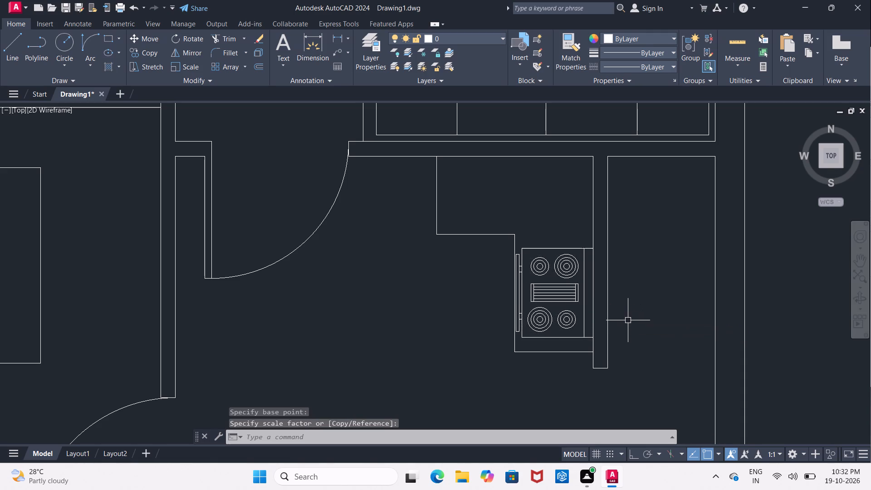
Erase the double sink block lying west of the plan, north of the dining set.
{"action": "scroll", "coordinate": [538, 247], "scroll_direction": "down", "scroll_amount": 2}
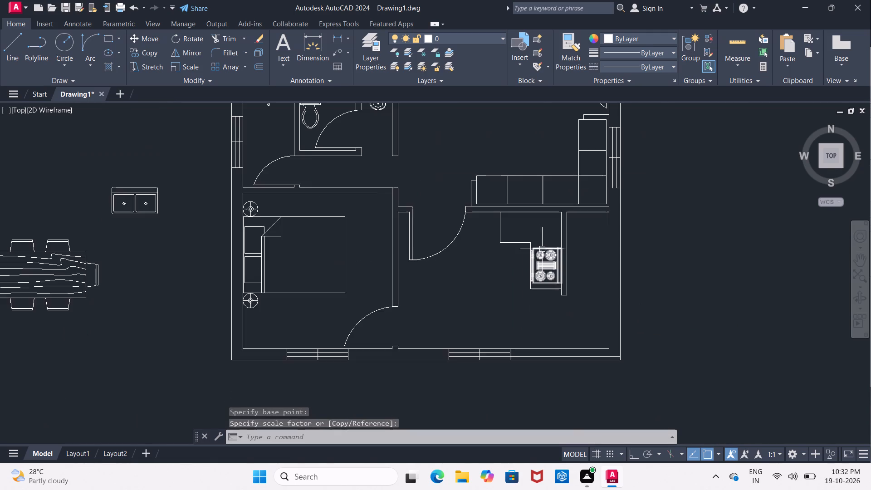
{"action": "scroll", "coordinate": [535, 256], "scroll_direction": "down", "scroll_amount": 1}
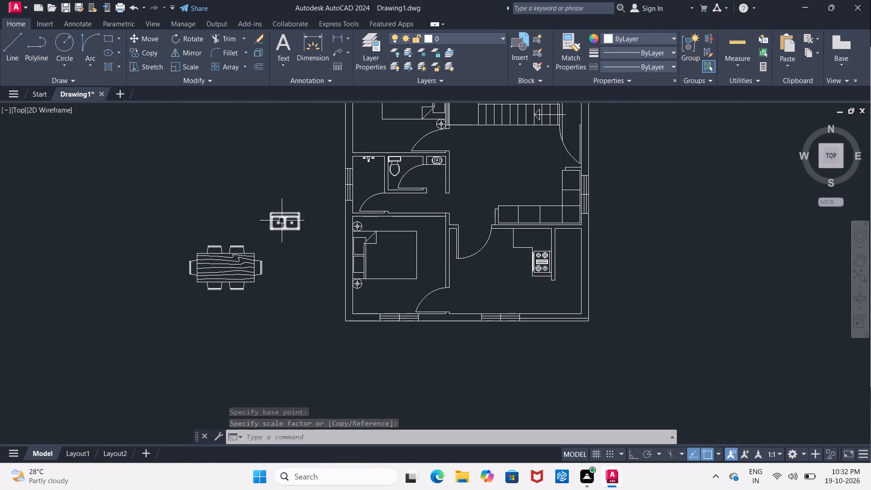
{"action": "left_click", "coordinate": [282, 220]}
{"action": "key", "text": "Delete"}
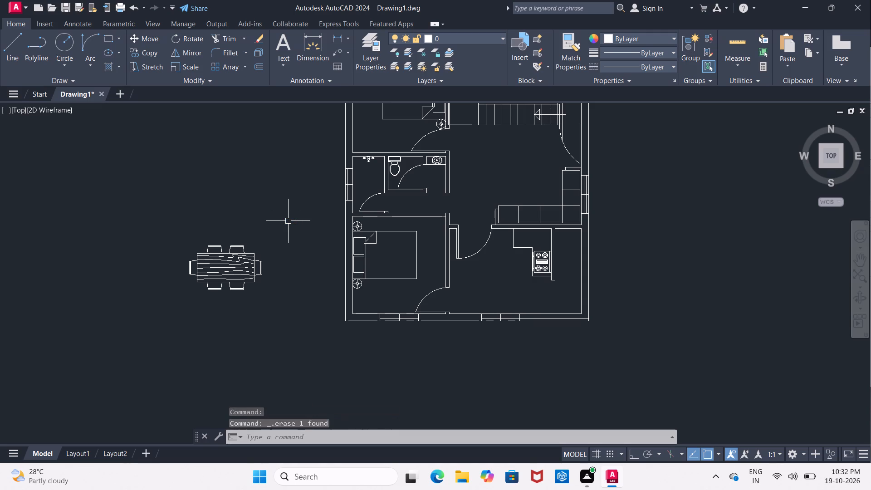
Open DesignCenter and display the blocks of Kitchens.dwg.
{"action": "type", "text": "dc"}
{"action": "key", "text": "space"}
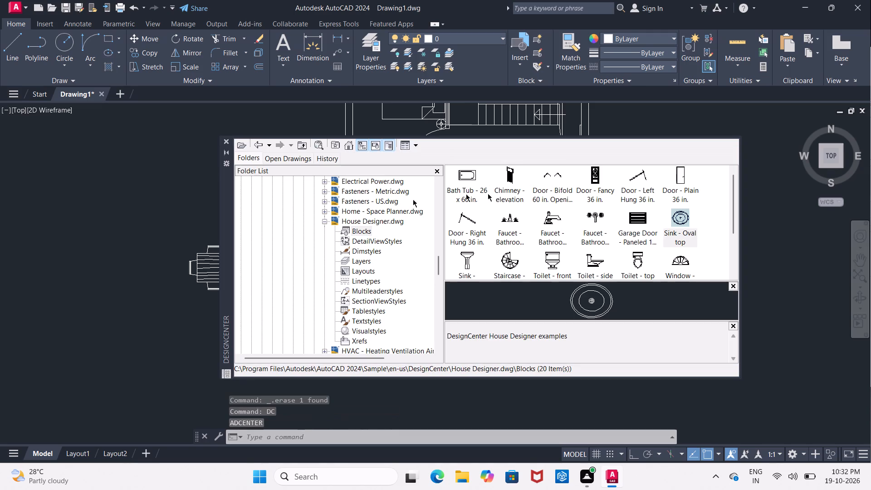
{"action": "scroll", "coordinate": [621, 217], "scroll_direction": "down", "scroll_amount": 2}
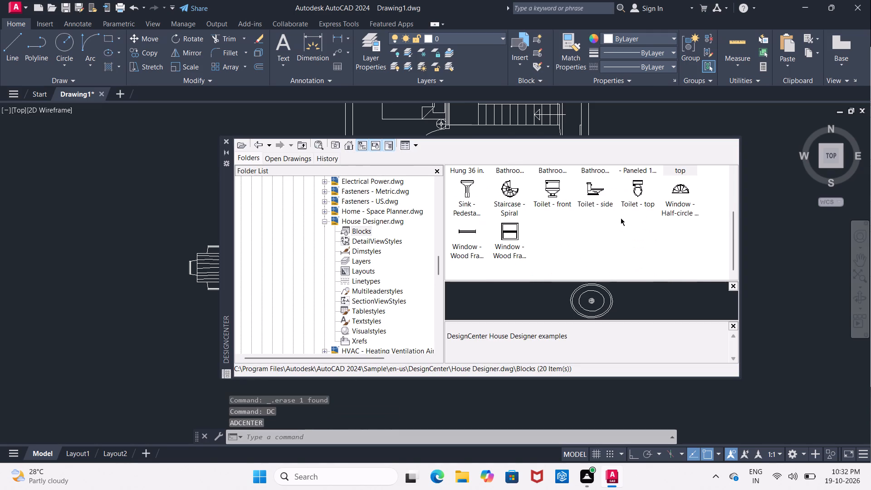
{"action": "scroll", "coordinate": [621, 218], "scroll_direction": "up", "scroll_amount": 4}
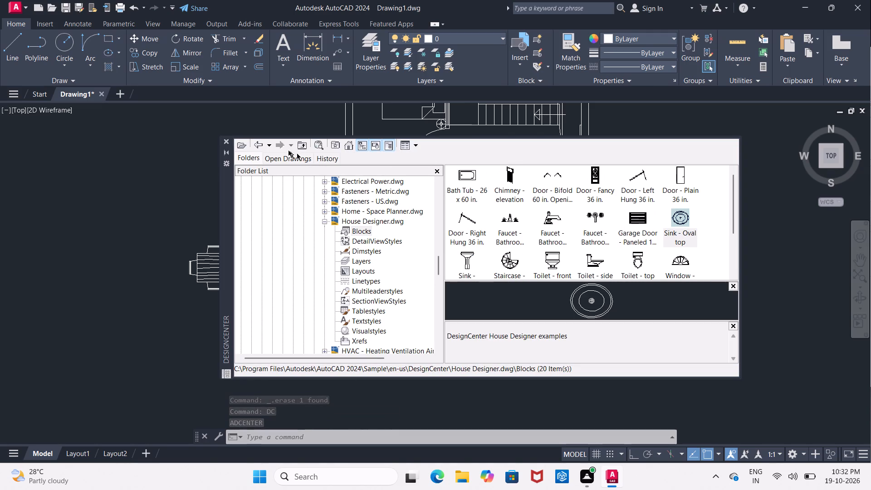
{"action": "left_click", "coordinate": [259, 145]}
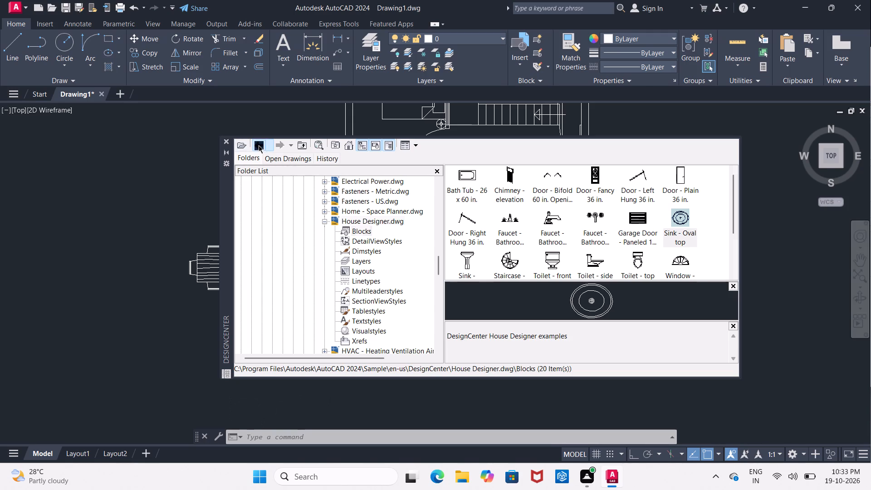
{"action": "left_click", "coordinate": [263, 146]}
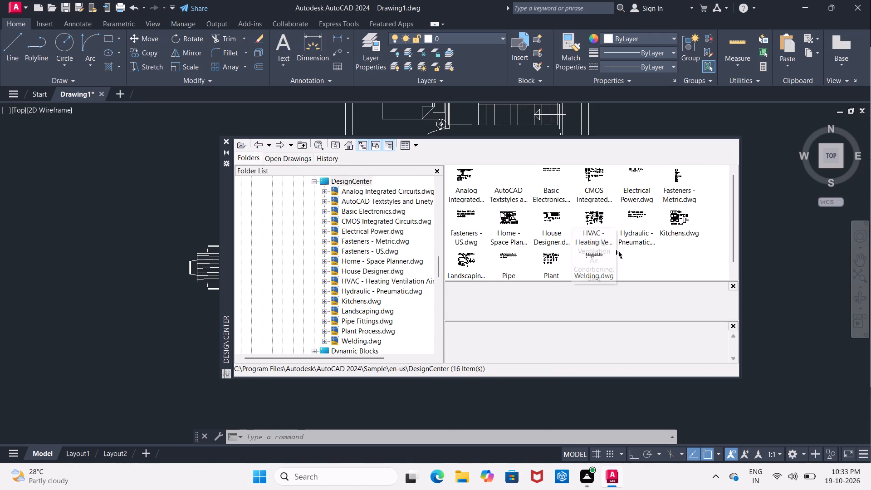
{"action": "double_click", "coordinate": [675, 218]}
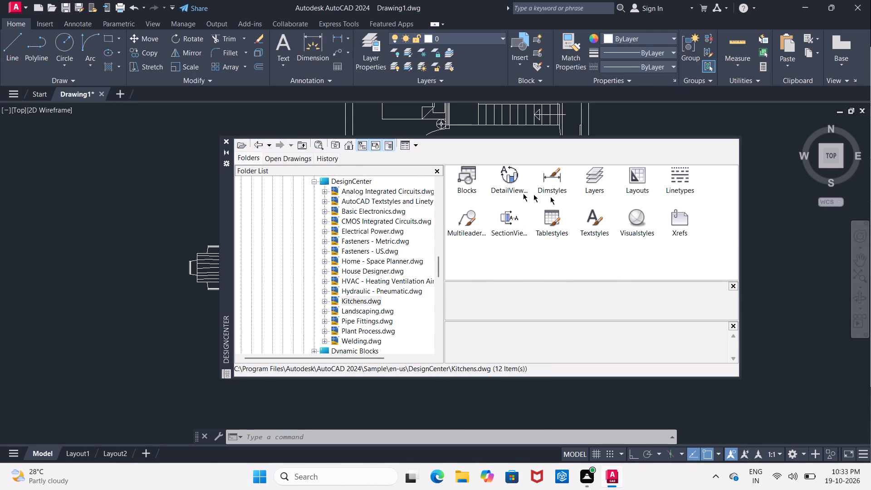
{"action": "double_click", "coordinate": [459, 173]}
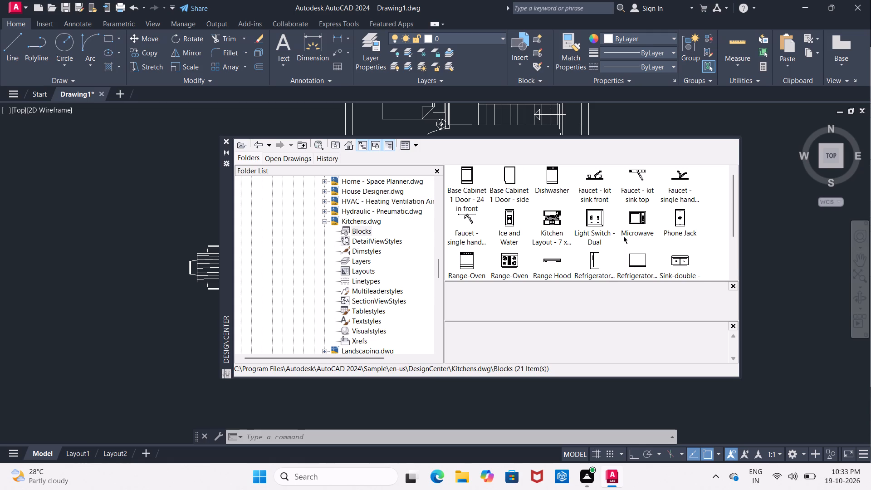
{"action": "scroll", "coordinate": [623, 236], "scroll_direction": "down", "scroll_amount": 1}
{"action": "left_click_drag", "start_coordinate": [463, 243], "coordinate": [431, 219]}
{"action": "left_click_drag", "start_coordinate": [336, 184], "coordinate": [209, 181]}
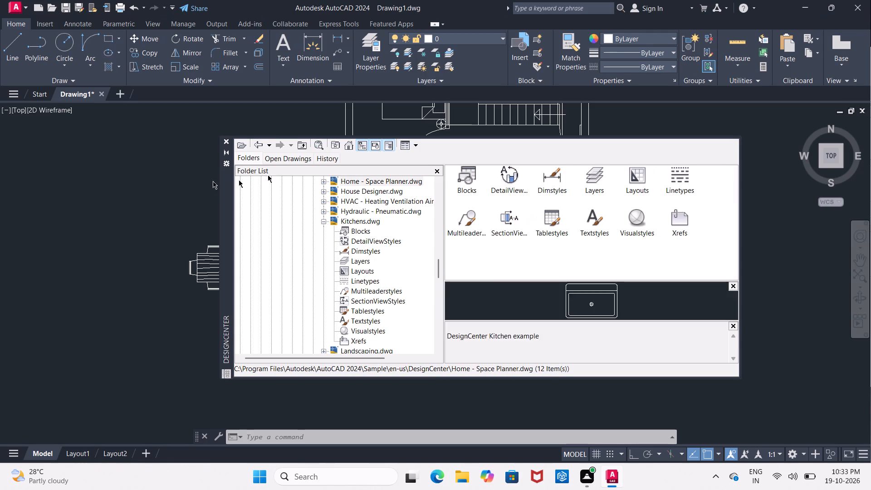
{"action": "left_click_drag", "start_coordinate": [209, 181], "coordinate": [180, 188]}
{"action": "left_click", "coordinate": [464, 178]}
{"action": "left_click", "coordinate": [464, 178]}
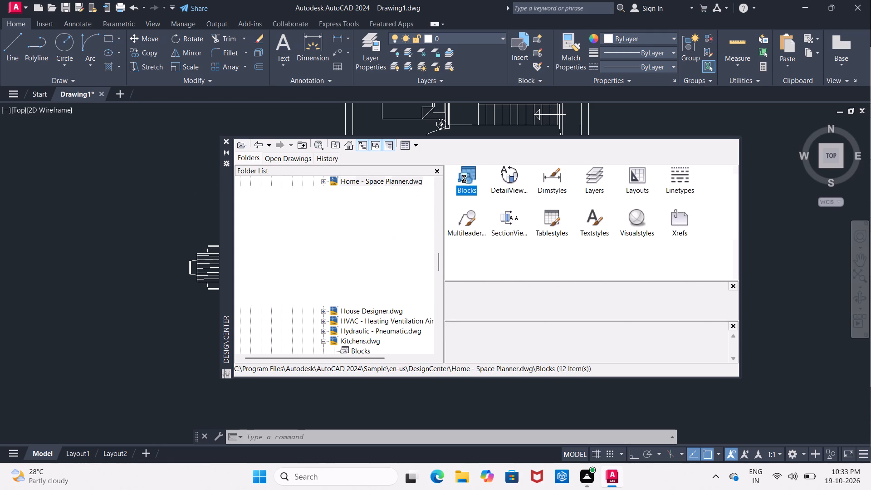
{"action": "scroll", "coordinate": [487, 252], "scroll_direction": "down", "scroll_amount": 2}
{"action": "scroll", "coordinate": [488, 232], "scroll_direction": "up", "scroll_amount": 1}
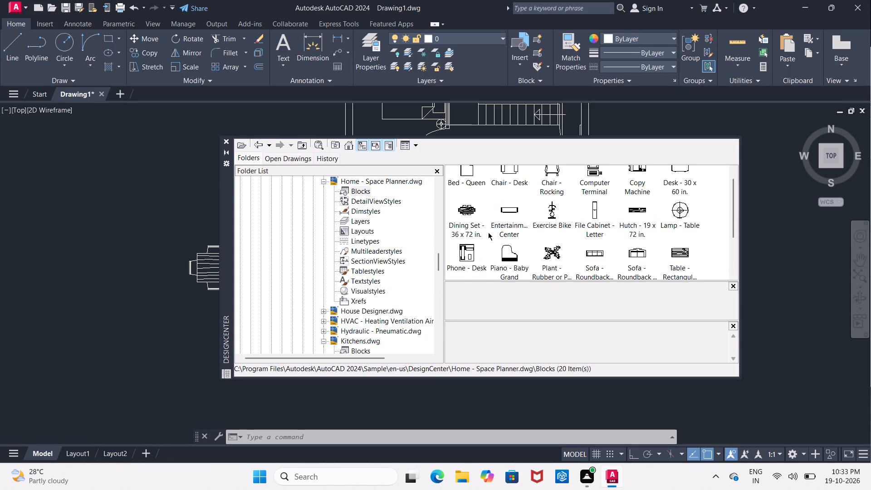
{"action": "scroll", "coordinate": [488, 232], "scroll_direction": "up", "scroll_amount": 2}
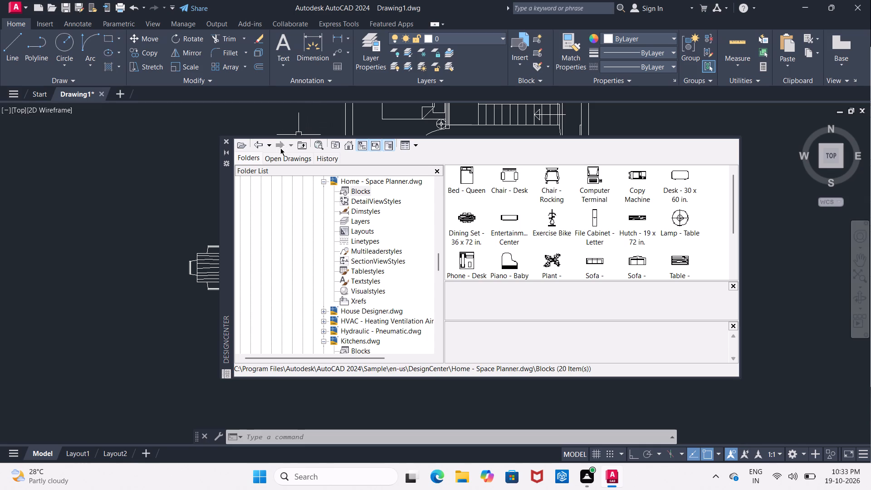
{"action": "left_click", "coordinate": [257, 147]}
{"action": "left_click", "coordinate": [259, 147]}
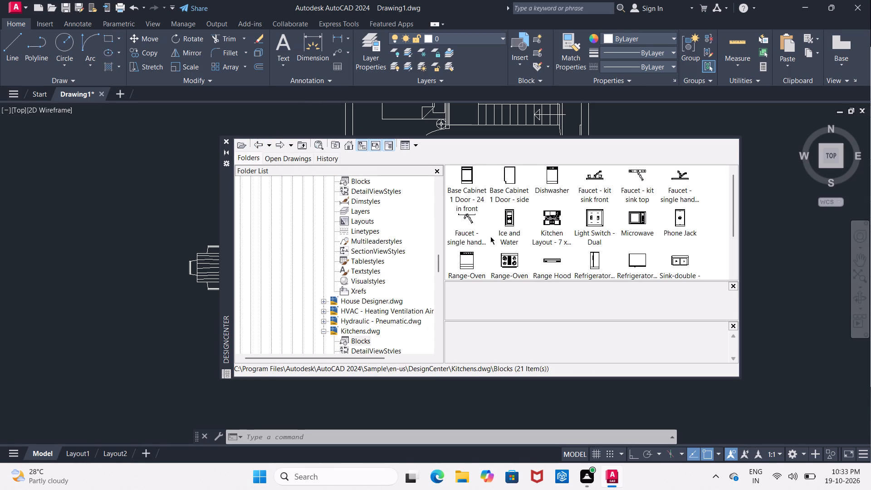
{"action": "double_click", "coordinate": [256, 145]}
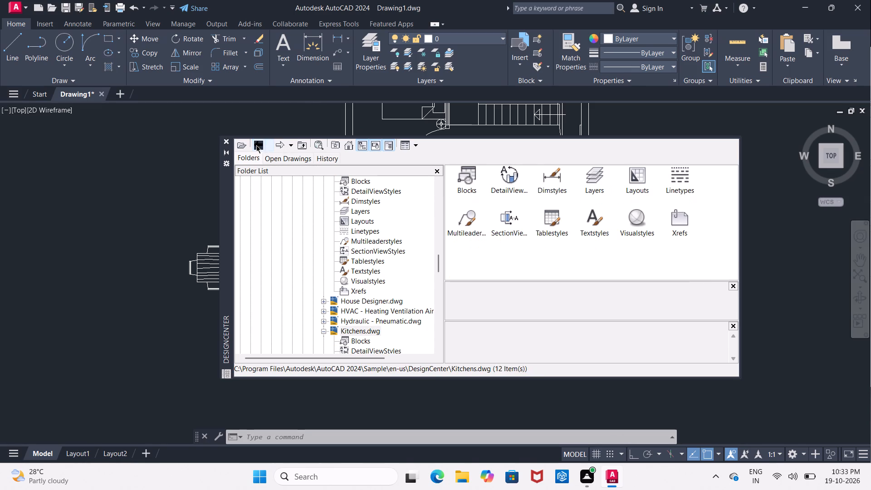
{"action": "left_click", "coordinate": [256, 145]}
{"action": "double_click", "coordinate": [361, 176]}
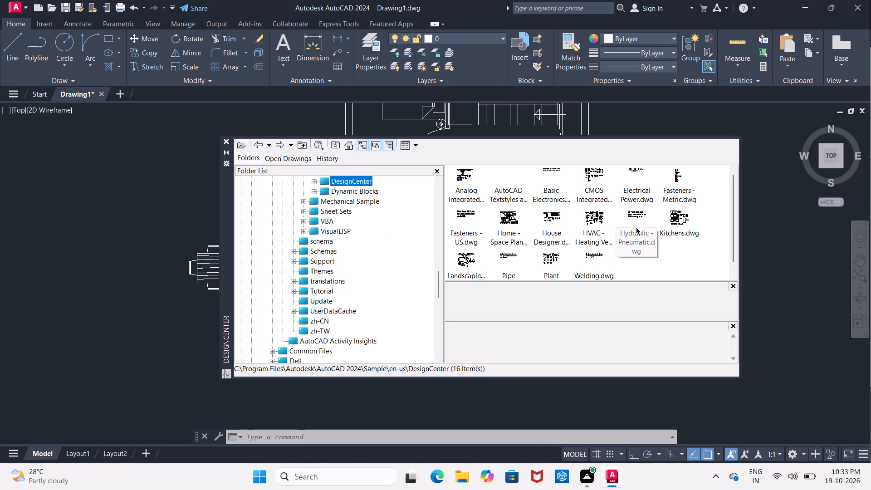
Insert the Sink-single - 30 in top block from Kitchens.dwg into the empty area east of the plan and close DesignCenter.
{"action": "double_click", "coordinate": [682, 224]}
{"action": "double_click", "coordinate": [471, 181]}
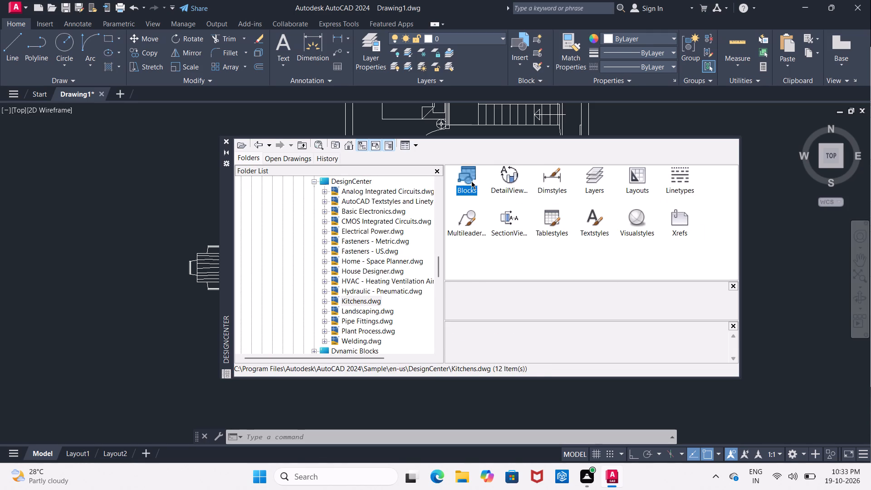
{"action": "scroll", "coordinate": [517, 219], "scroll_direction": "down", "scroll_amount": 1}
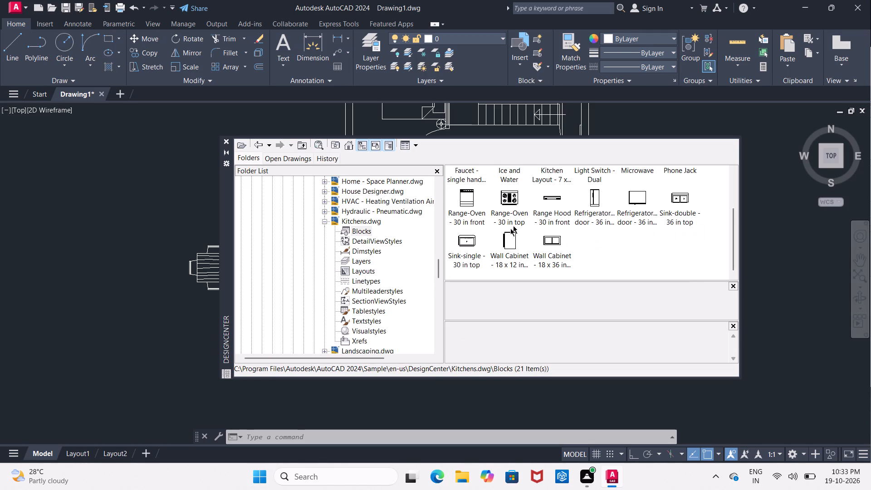
{"action": "left_click_drag", "start_coordinate": [465, 242], "coordinate": [646, 127]}
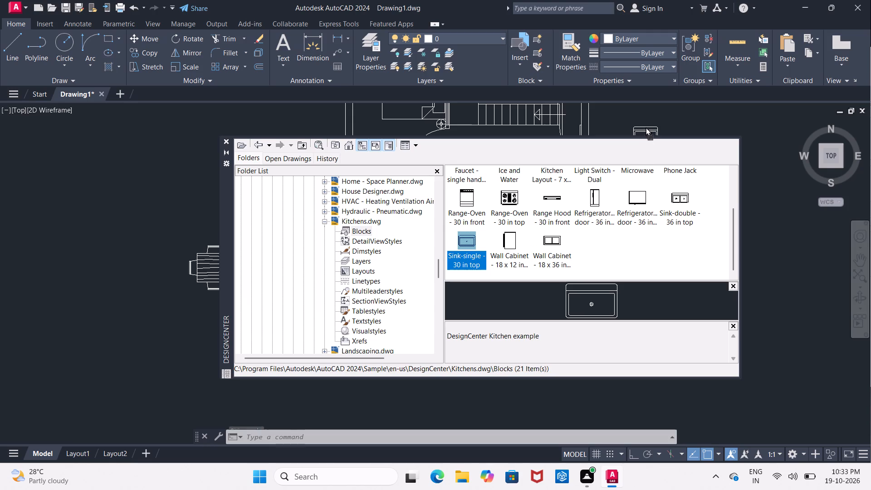
{"action": "left_click_drag", "start_coordinate": [646, 127], "coordinate": [646, 127]}
{"action": "left_click", "coordinate": [227, 138]}
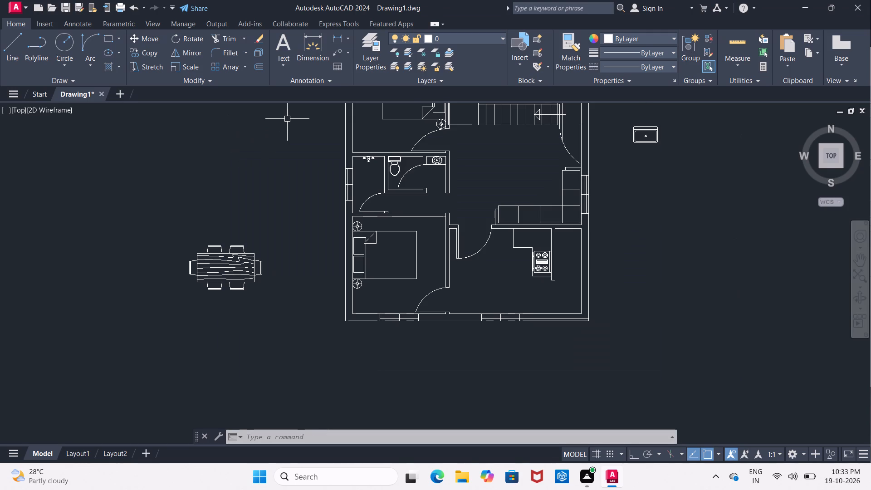
Move the single sink block from east of the plan to the kitchen counter, with its back edge against the north wall.
{"action": "left_click", "coordinate": [615, 116]}
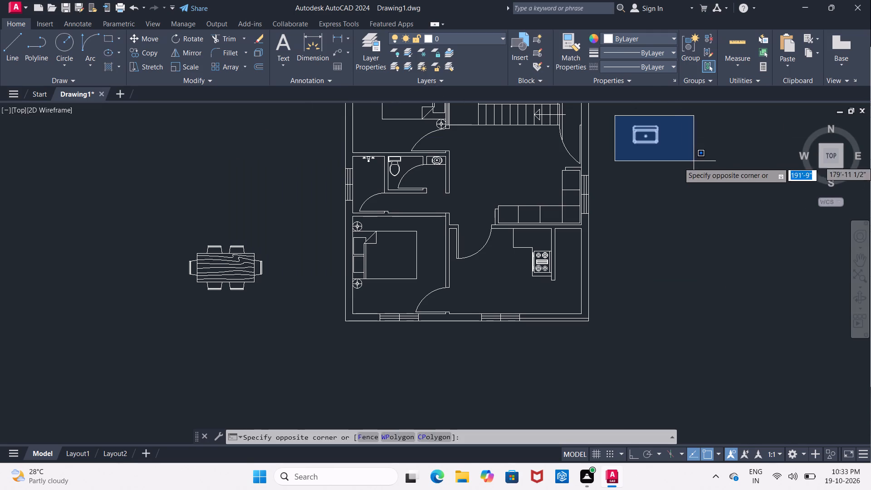
{"action": "left_click", "coordinate": [695, 164]}
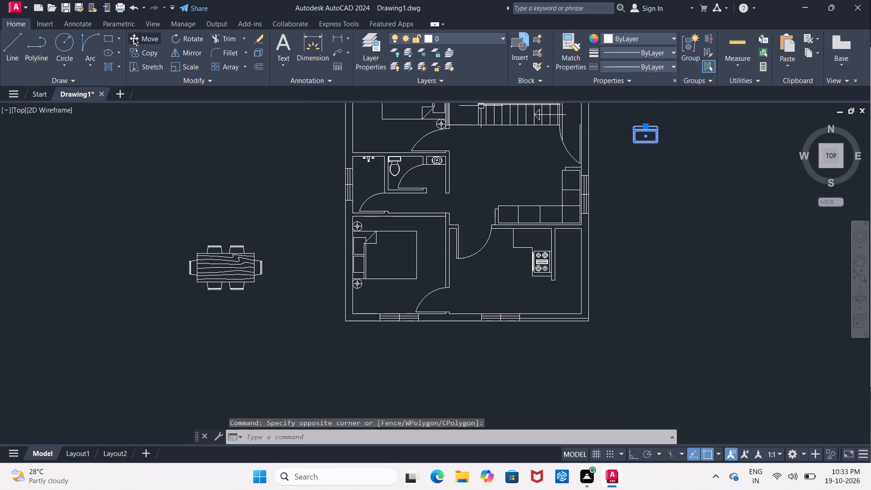
{"action": "left_click", "coordinate": [134, 37]}
{"action": "left_click", "coordinate": [648, 128]}
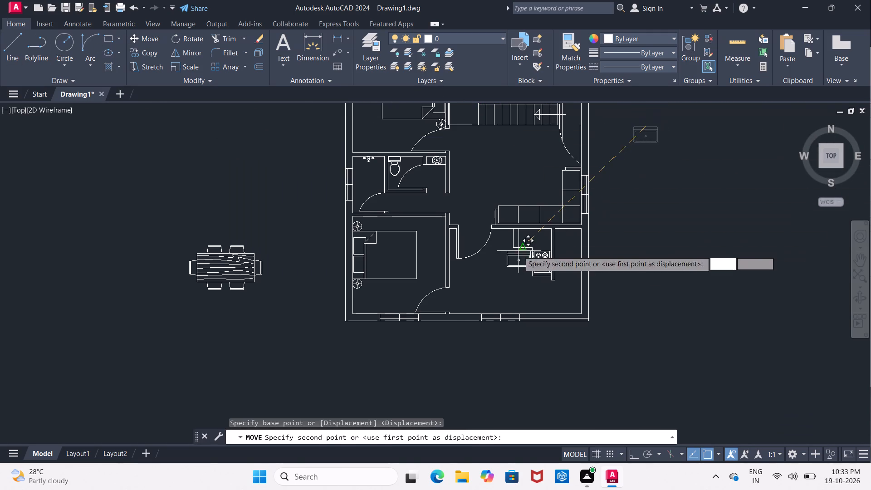
{"action": "scroll", "coordinate": [519, 234], "scroll_direction": "up", "scroll_amount": 5}
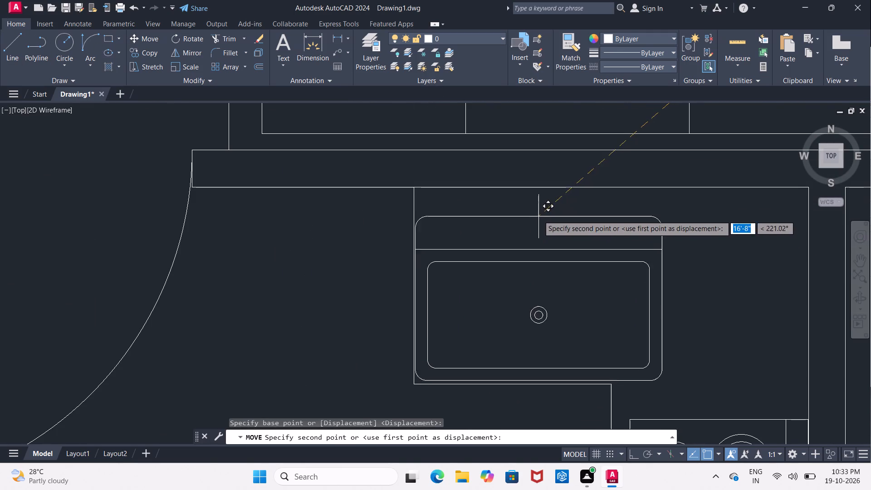
{"action": "left_click", "coordinate": [548, 186]}
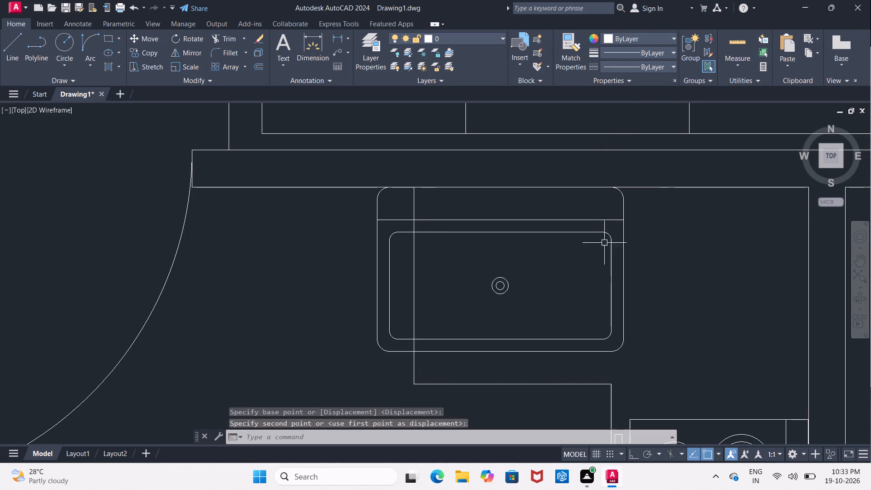
Shift the sink block east so it clears the counter's west end, keeping its back edge against the kitchen's north wall.
{"action": "left_click", "coordinate": [624, 273]}
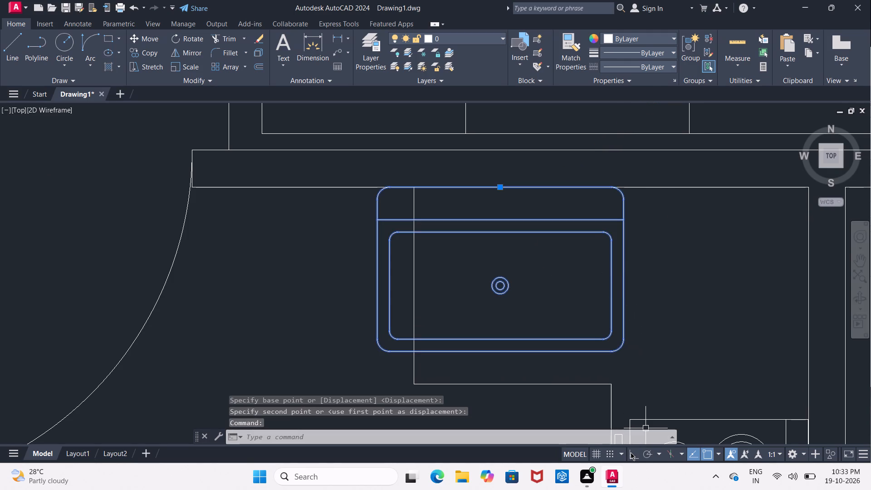
{"action": "left_click", "coordinate": [149, 42]}
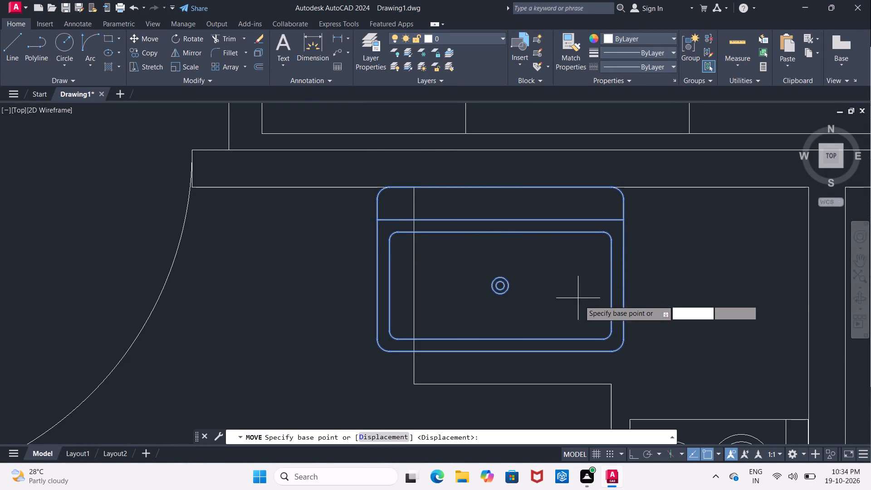
{"action": "left_click", "coordinate": [577, 285]}
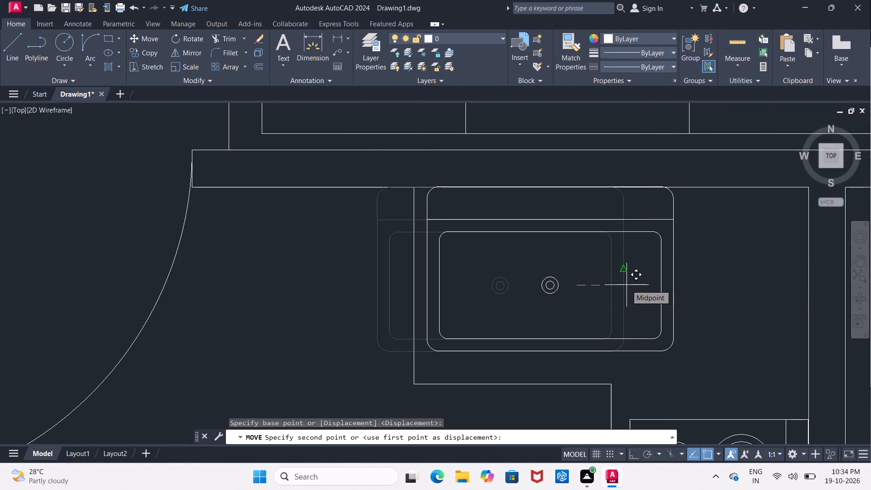
{"action": "left_click", "coordinate": [626, 285]}
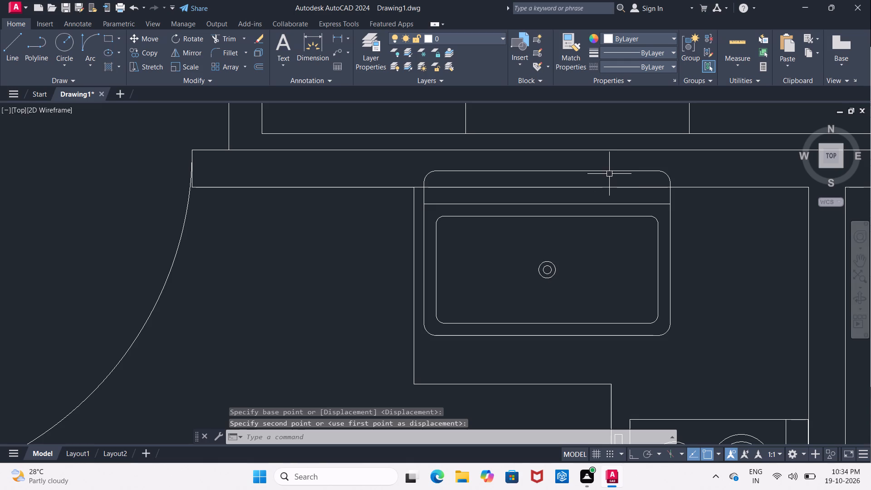
{"action": "left_click", "coordinate": [609, 172]}
{"action": "left_click", "coordinate": [150, 35]}
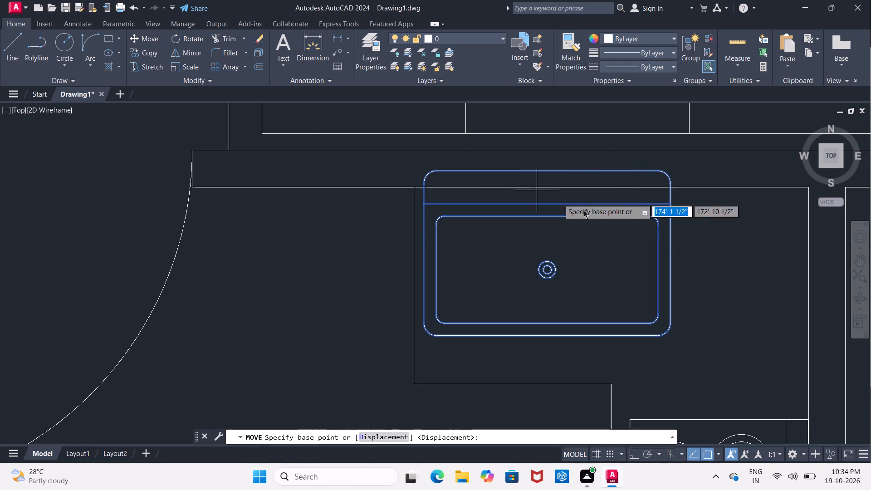
{"action": "left_click", "coordinate": [587, 241]}
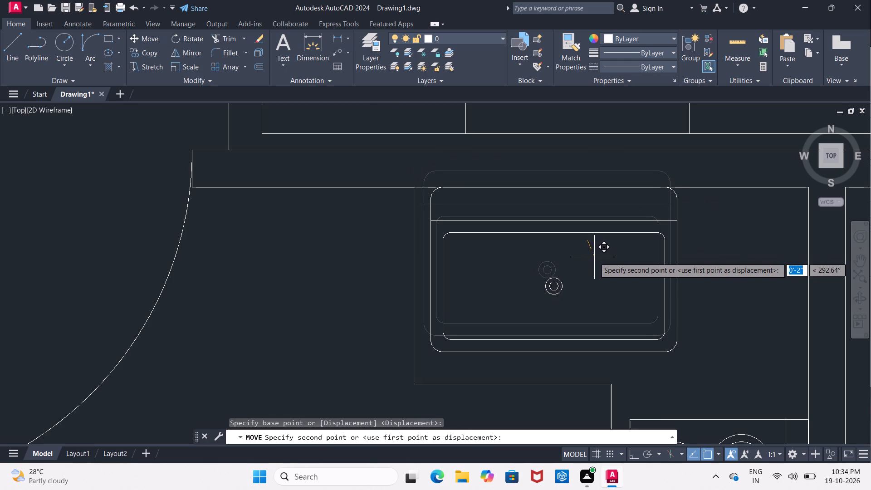
{"action": "left_click", "coordinate": [594, 257]}
Move the refrigerator block from far west of the plan to the kitchen's north wall, just west of the sink counter.
{"action": "scroll", "coordinate": [594, 257], "scroll_direction": "down", "scroll_amount": 3}
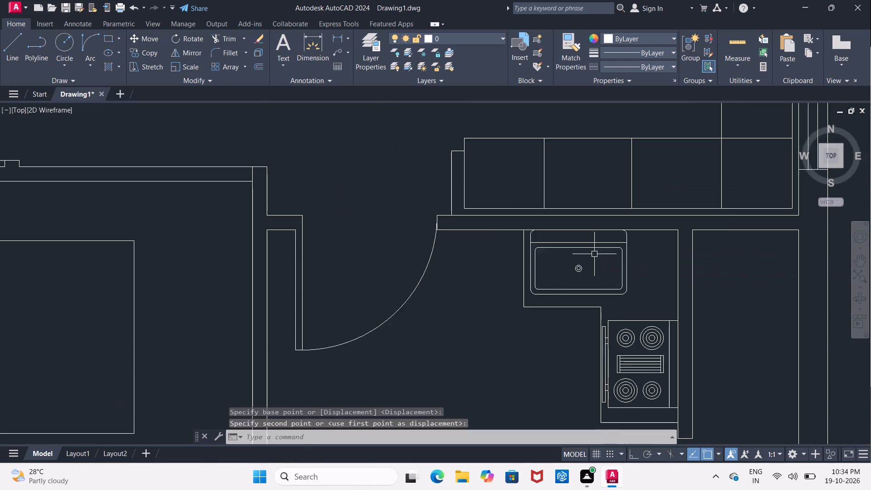
{"action": "scroll", "coordinate": [594, 254], "scroll_direction": "down", "scroll_amount": 3}
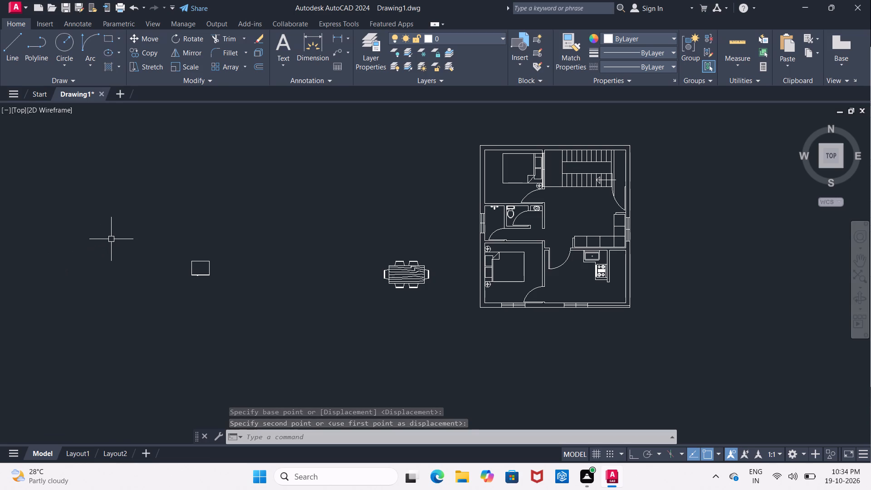
{"action": "left_click", "coordinate": [111, 239]}
{"action": "left_click", "coordinate": [259, 325]}
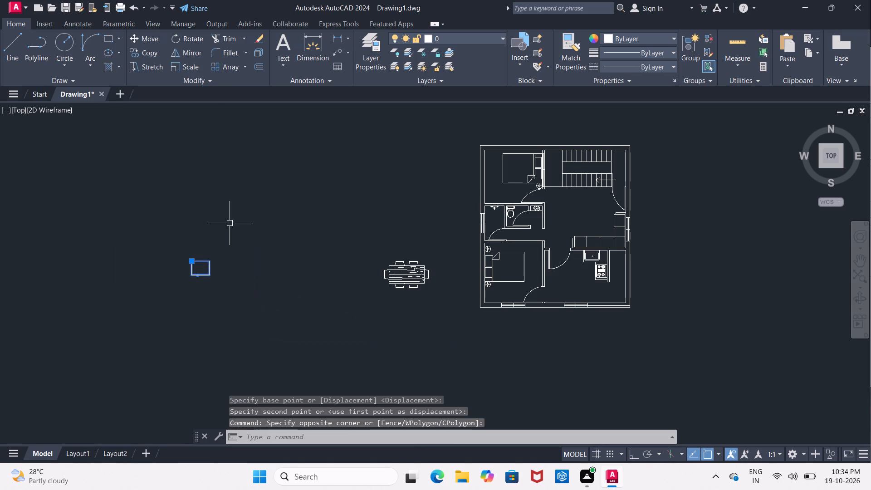
{"action": "left_click", "coordinate": [156, 38]}
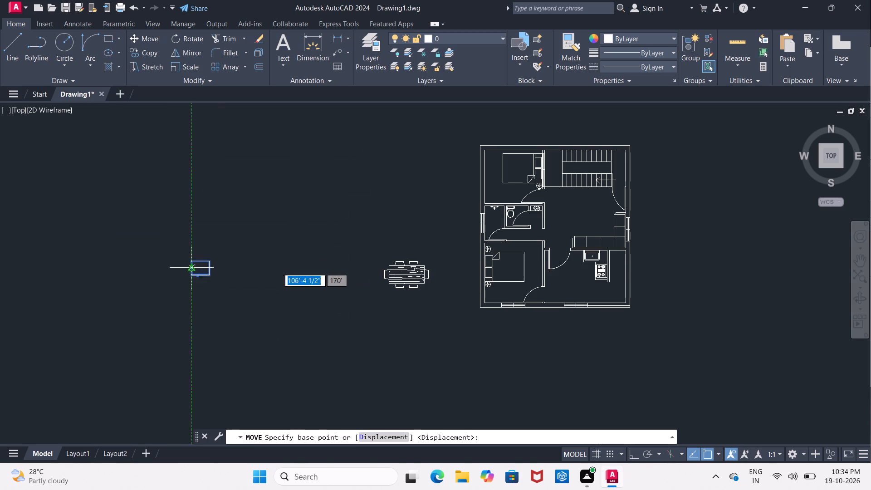
{"action": "left_click", "coordinate": [201, 269]}
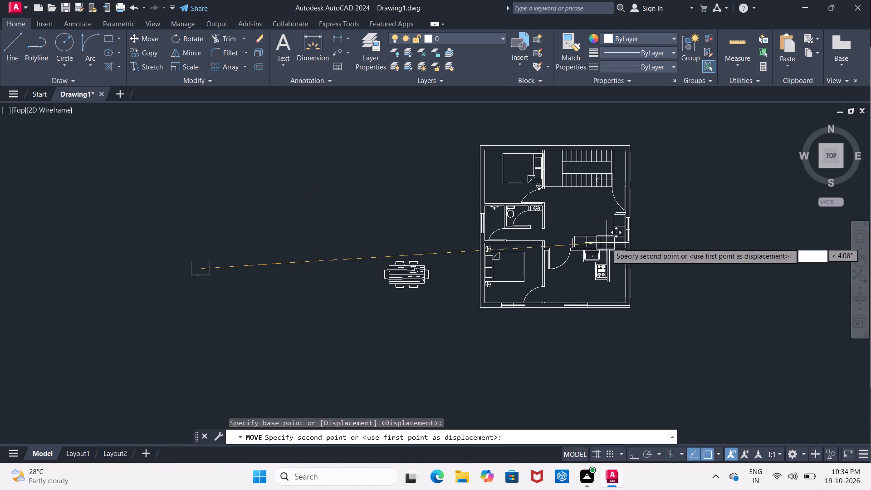
{"action": "scroll", "coordinate": [577, 259], "scroll_direction": "up", "scroll_amount": 6}
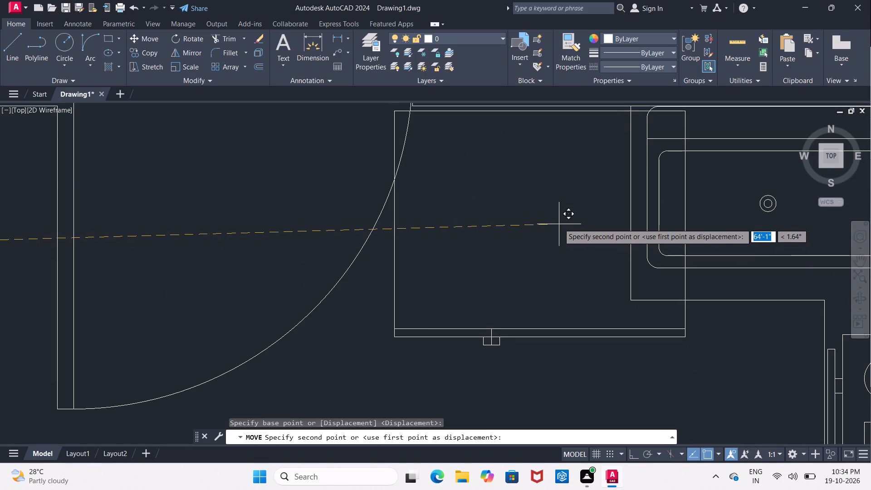
{"action": "middle_click_drag", "start_coordinate": [558, 220], "coordinate": [528, 272]}
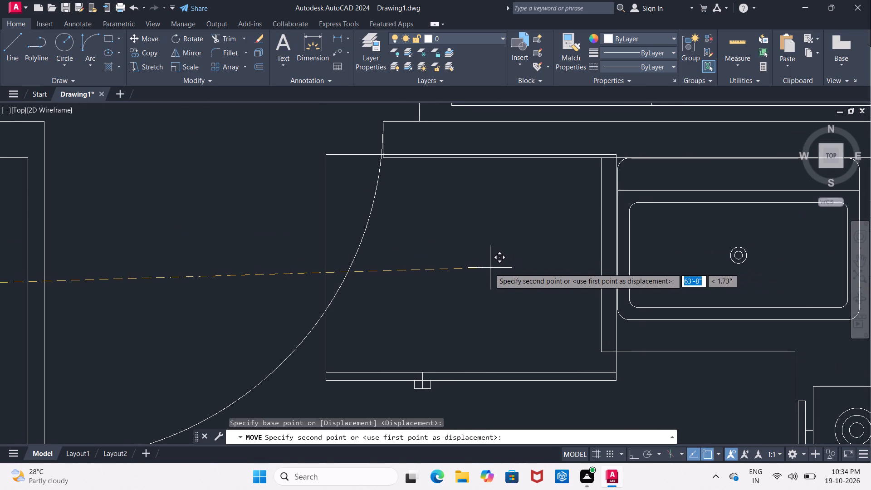
{"action": "left_click", "coordinate": [463, 271]}
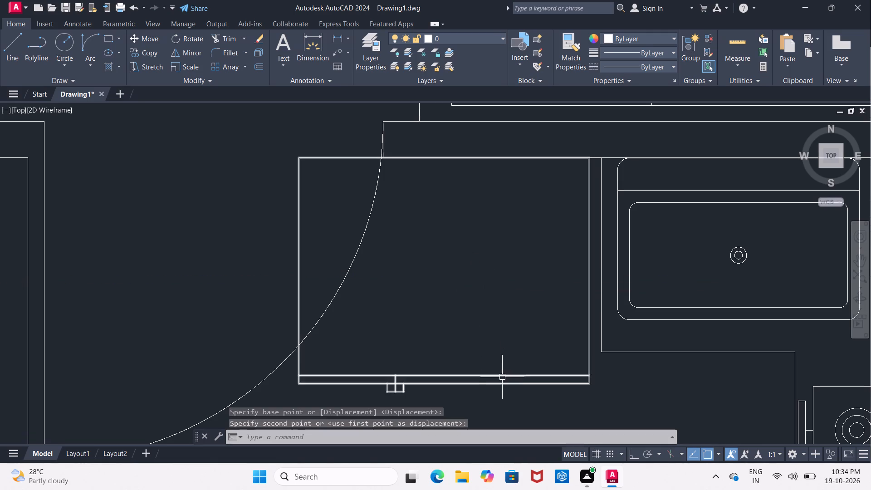
Scale the refrigerator block down to about 0.65 times its size about its northeast corner.
{"action": "left_click", "coordinate": [502, 378]}
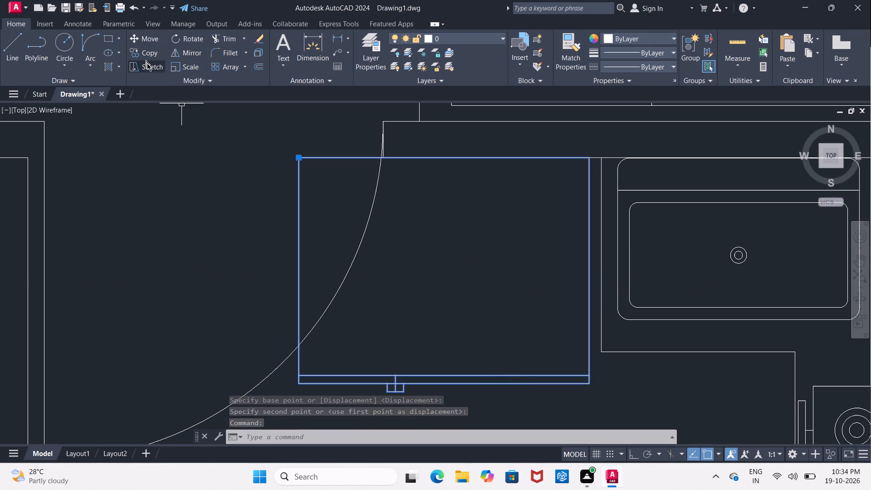
{"action": "left_click", "coordinate": [183, 69]}
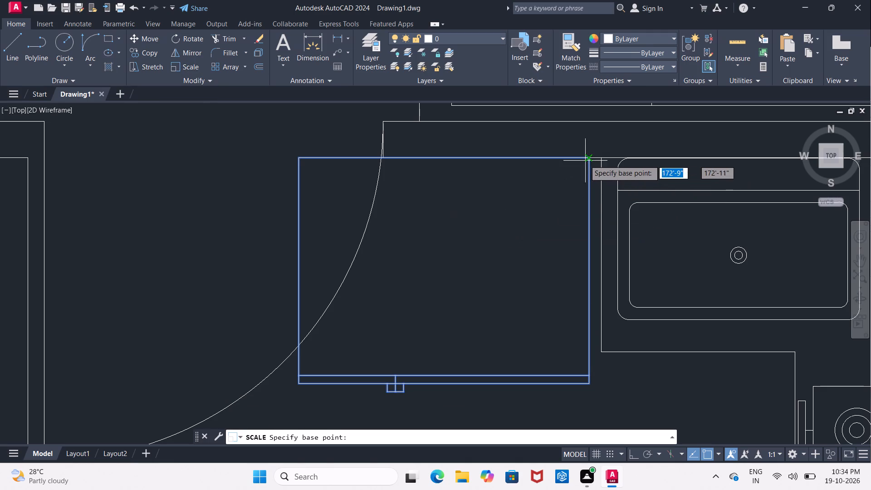
{"action": "left_click", "coordinate": [589, 160]}
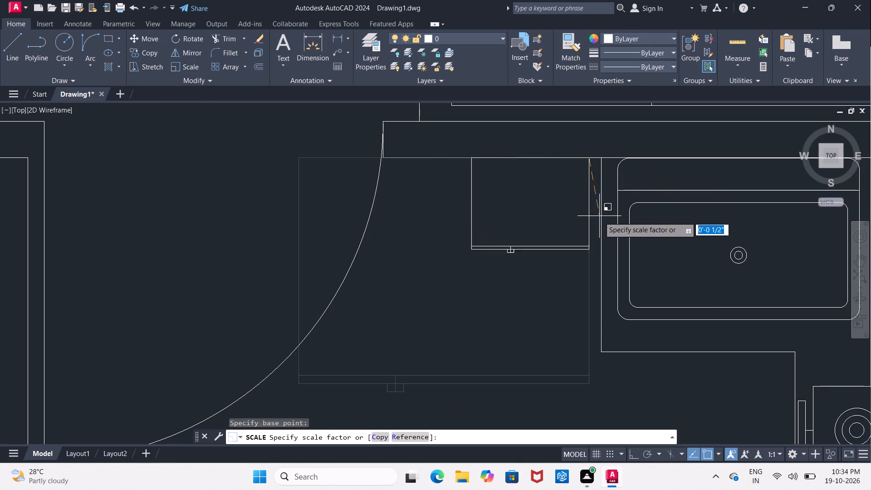
{"action": "left_click", "coordinate": [607, 250]}
Rotate the six-chair dining set west of the plan by 270° with Ortho on, so its long side runs north-south.
{"action": "scroll", "coordinate": [607, 250], "scroll_direction": "down", "scroll_amount": 6}
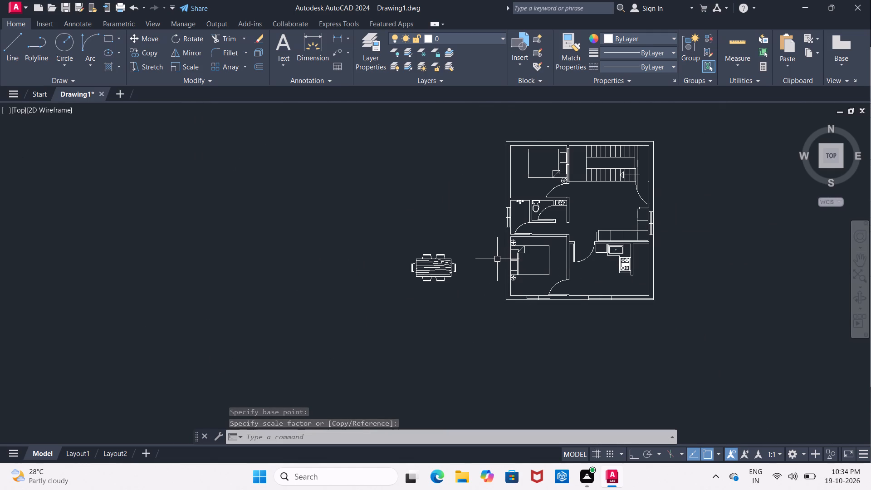
{"action": "left_click_drag", "start_coordinate": [386, 237], "coordinate": [391, 249]}
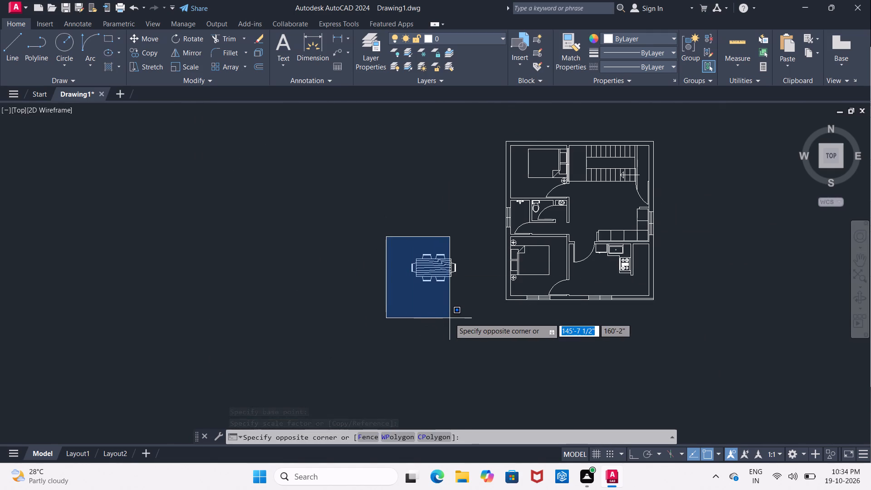
{"action": "left_click", "coordinate": [459, 318]}
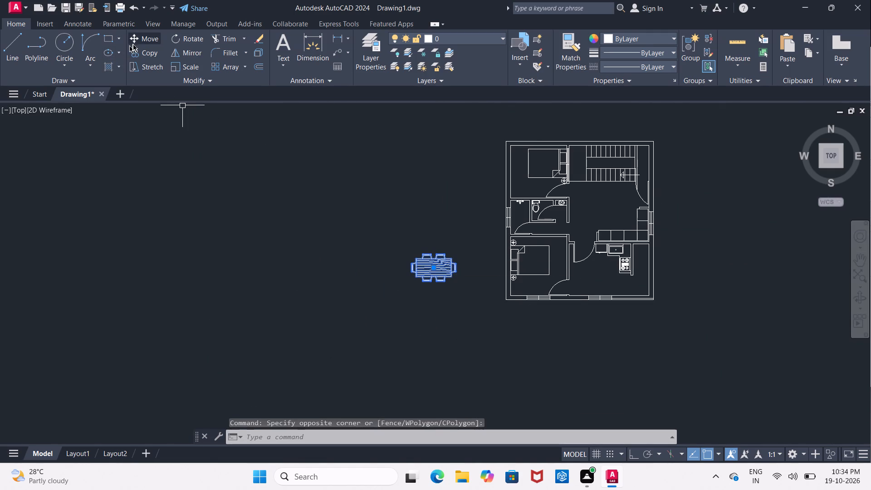
{"action": "left_click", "coordinate": [171, 39]}
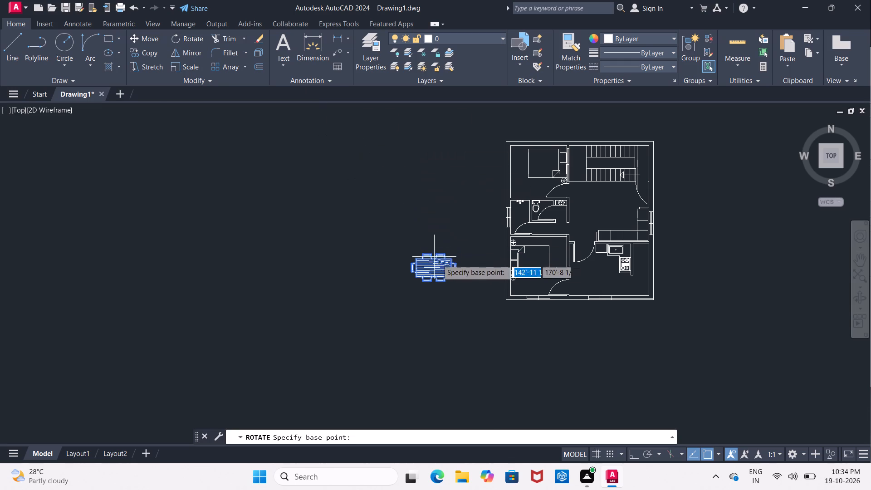
{"action": "left_click_drag", "start_coordinate": [450, 258], "coordinate": [452, 272]}
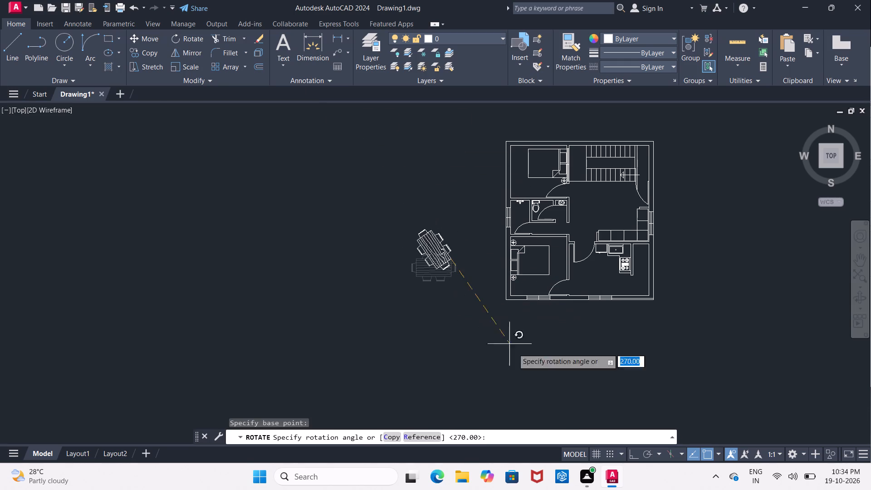
{"action": "left_click", "coordinate": [634, 451]}
{"action": "left_click", "coordinate": [516, 336]}
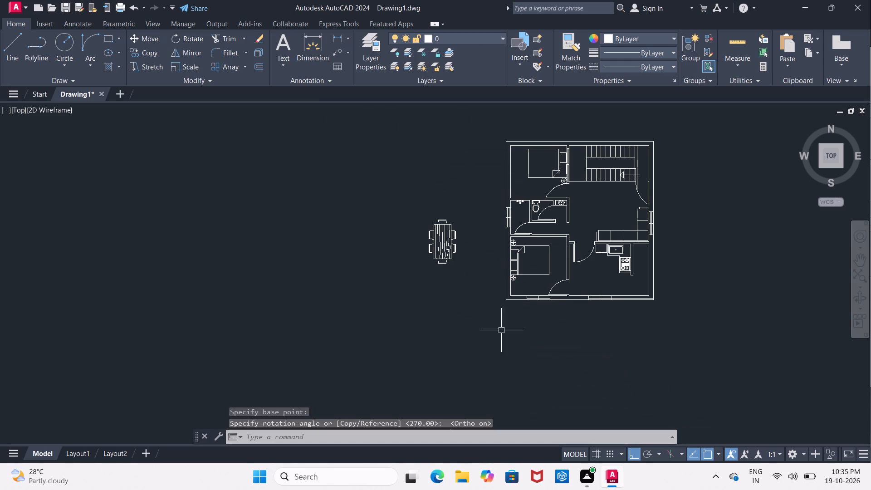
Move the six-chair dining set from west of the plan into the living-dining area south of the stairs, with Ortho off.
{"action": "left_click", "coordinate": [383, 214]}
{"action": "left_click", "coordinate": [469, 295]}
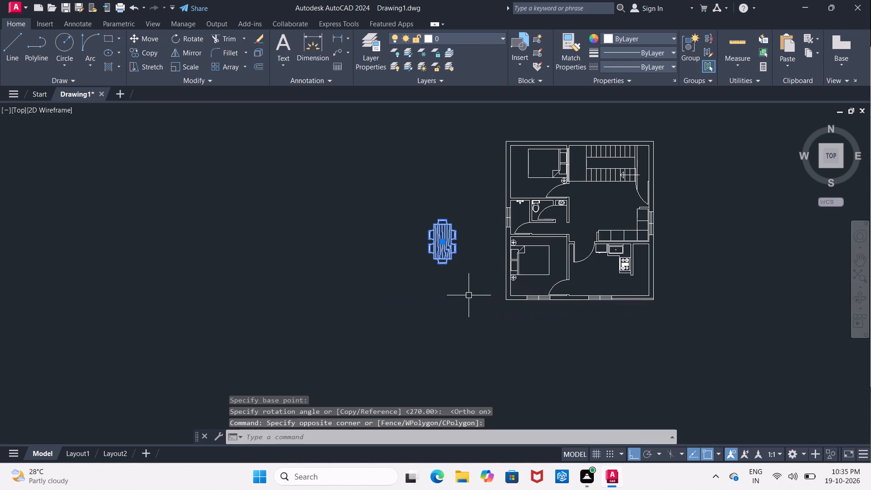
{"action": "left_click", "coordinate": [141, 43]}
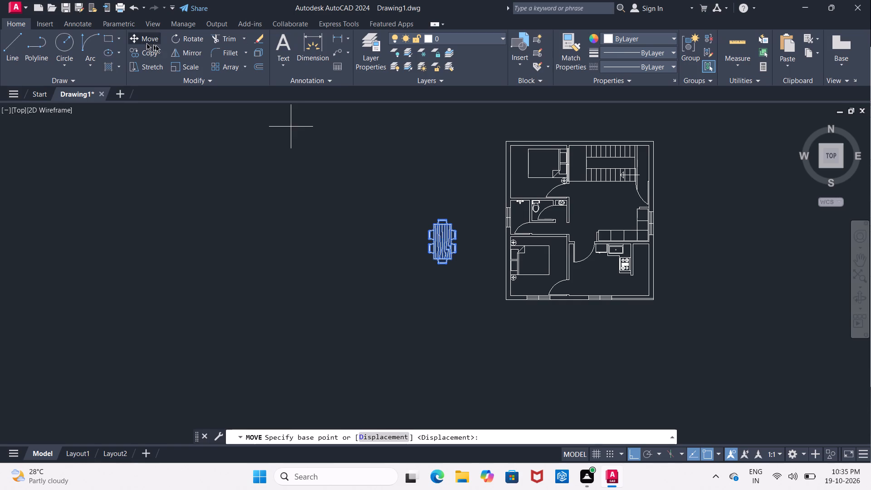
{"action": "left_click_drag", "start_coordinate": [441, 240], "coordinate": [447, 243]}
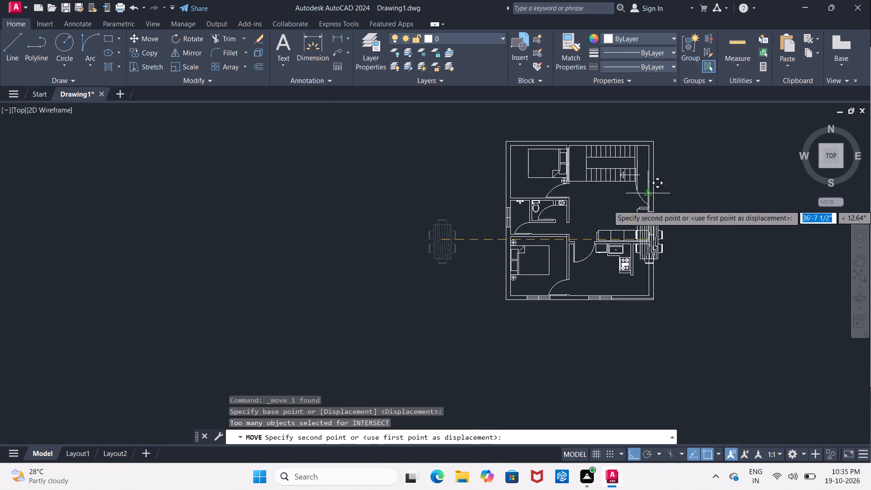
{"action": "left_click", "coordinate": [636, 456]}
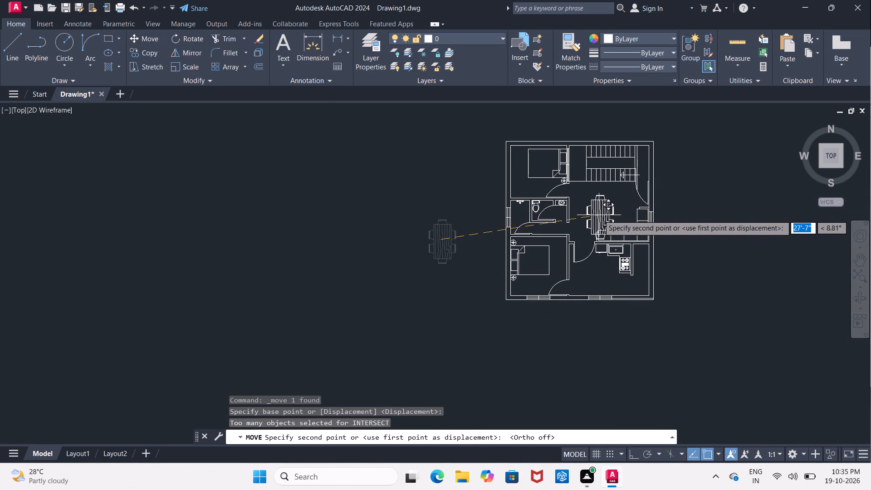
{"action": "scroll", "coordinate": [599, 215], "scroll_direction": "up", "scroll_amount": 3}
{"action": "scroll", "coordinate": [599, 218], "scroll_direction": "down", "scroll_amount": 2}
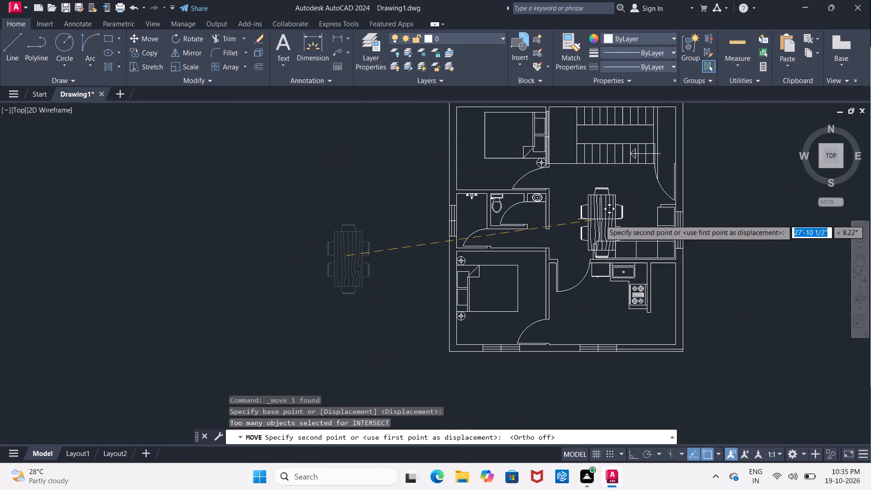
{"action": "middle_click_drag", "start_coordinate": [600, 220], "coordinate": [575, 238]}
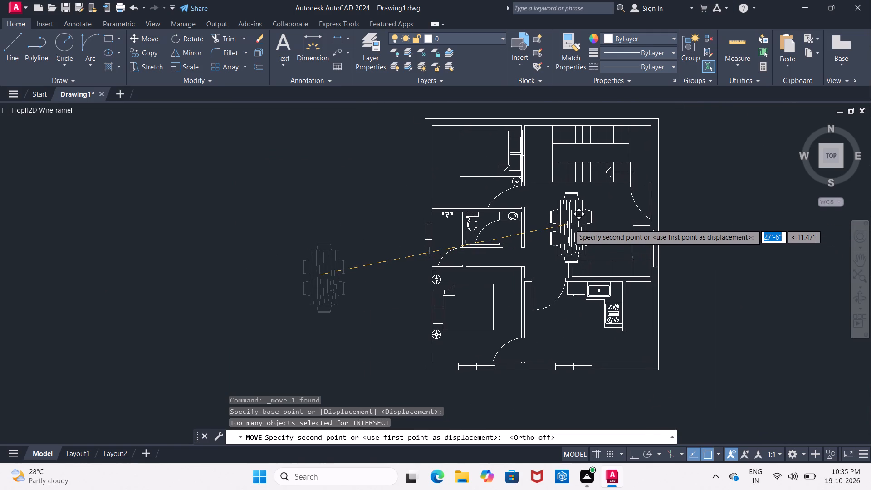
{"action": "scroll", "coordinate": [569, 224], "scroll_direction": "up", "scroll_amount": 1}
{"action": "middle_click_drag", "start_coordinate": [569, 224], "coordinate": [528, 270]}
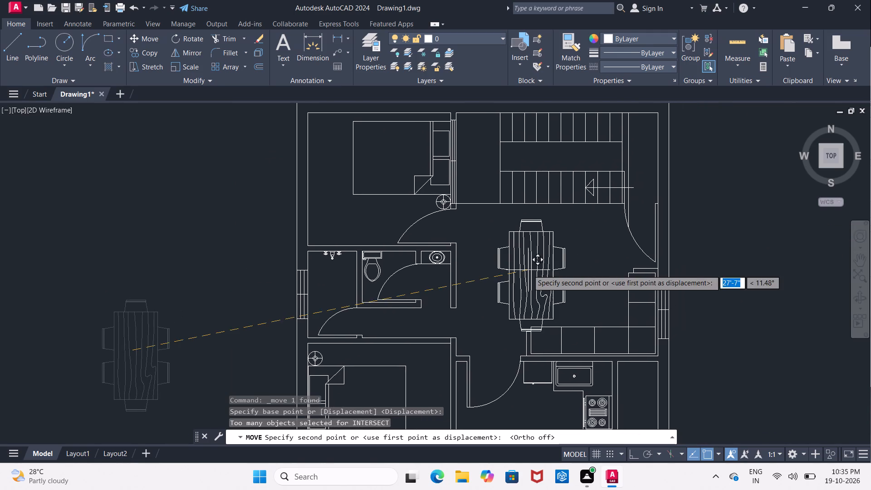
{"action": "scroll", "coordinate": [530, 263], "scroll_direction": "down", "scroll_amount": 1}
{"action": "scroll", "coordinate": [536, 258], "scroll_direction": "up", "scroll_amount": 3}
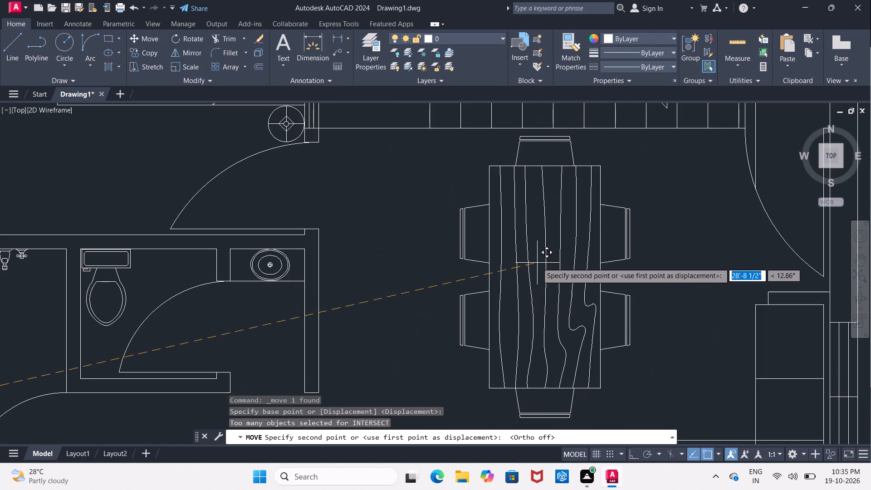
{"action": "left_click", "coordinate": [537, 263]}
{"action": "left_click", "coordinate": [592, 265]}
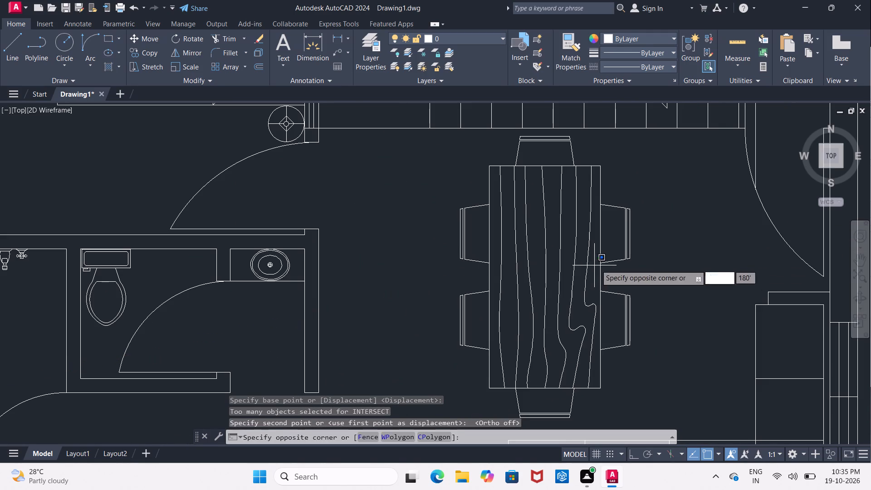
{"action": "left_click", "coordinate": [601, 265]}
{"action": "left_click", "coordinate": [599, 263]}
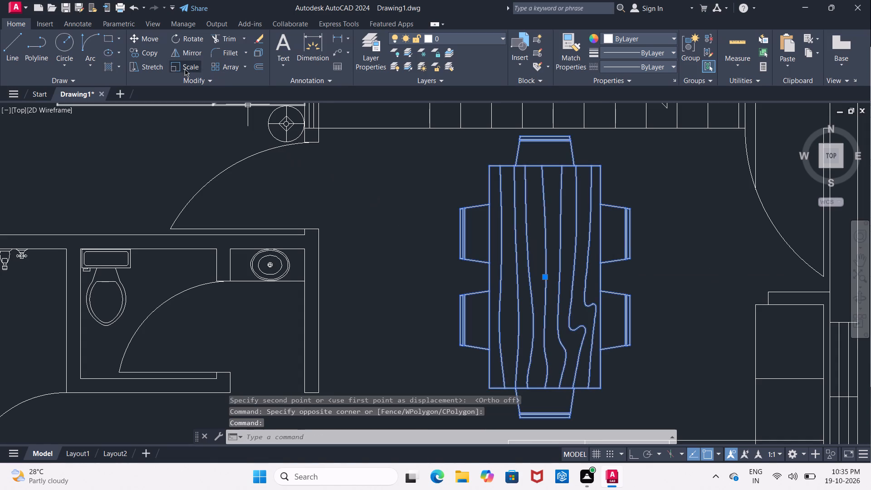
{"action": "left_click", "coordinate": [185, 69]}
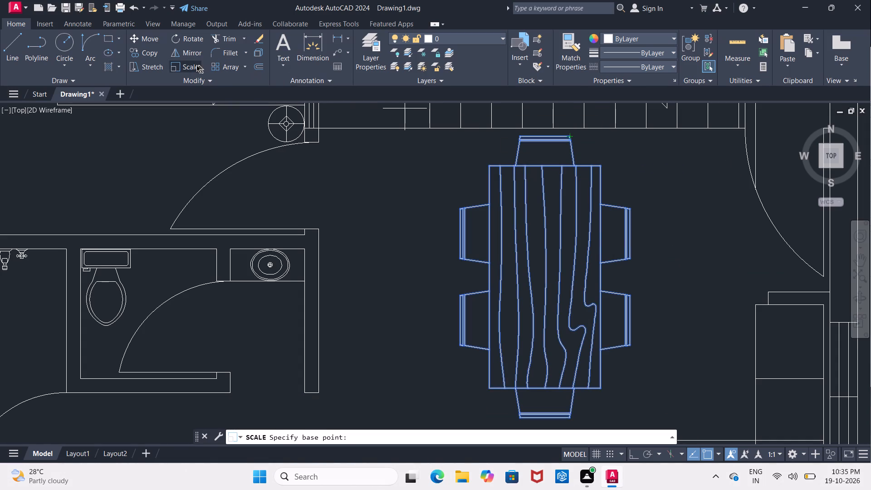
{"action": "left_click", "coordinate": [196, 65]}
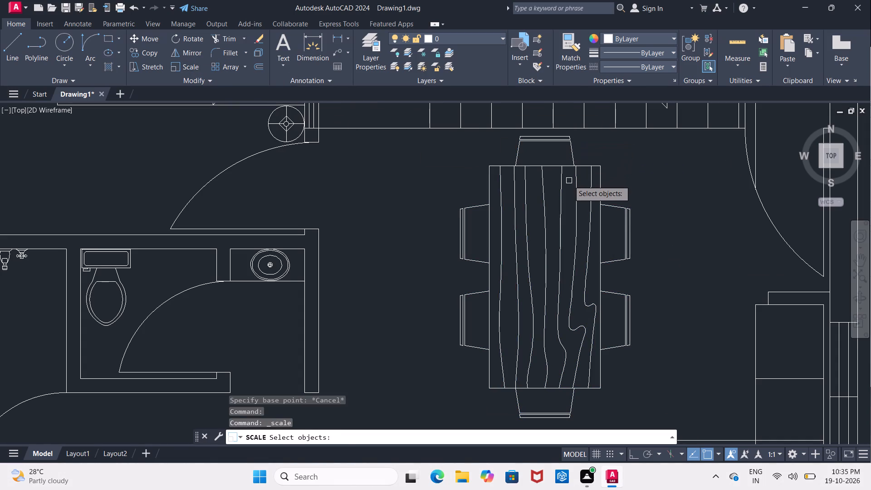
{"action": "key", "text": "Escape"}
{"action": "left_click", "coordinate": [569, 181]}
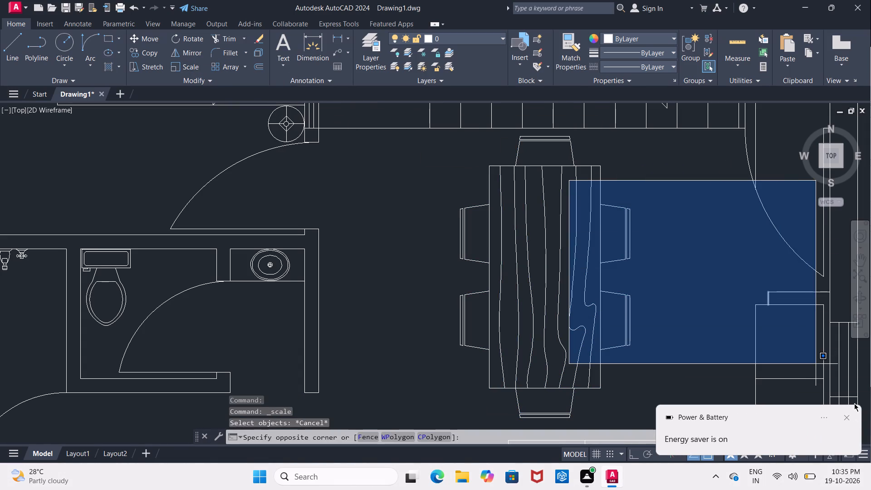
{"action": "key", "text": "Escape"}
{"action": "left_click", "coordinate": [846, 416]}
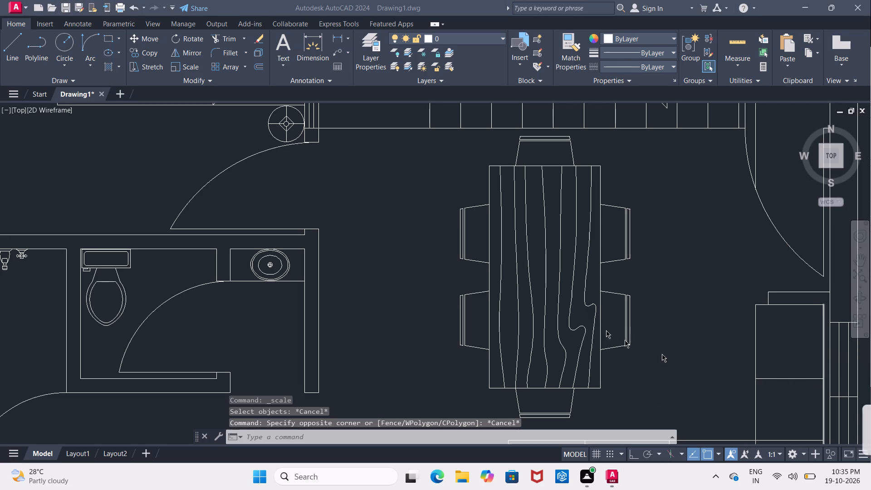
Scale the dining set down to about 0.5 times its size about the north chair's northeast corner.
{"action": "left_click", "coordinate": [490, 263]}
{"action": "left_click", "coordinate": [180, 66]}
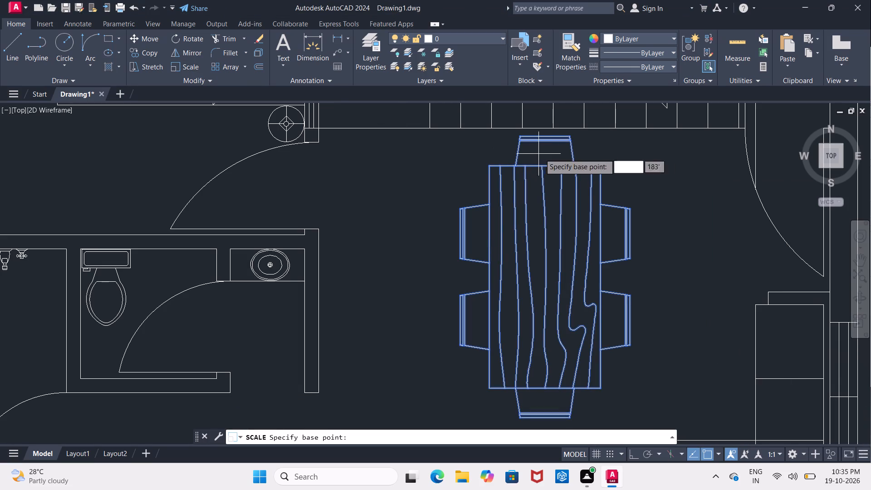
{"action": "left_click", "coordinate": [569, 134]}
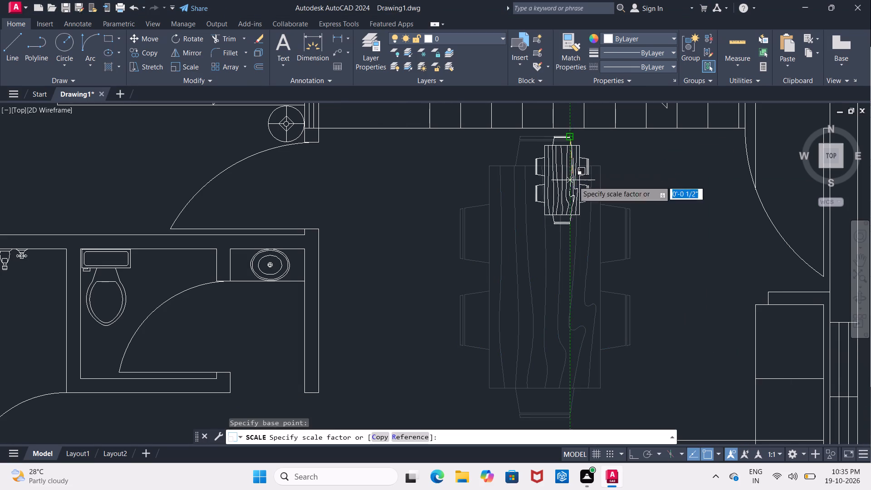
{"action": "left_click", "coordinate": [574, 209]}
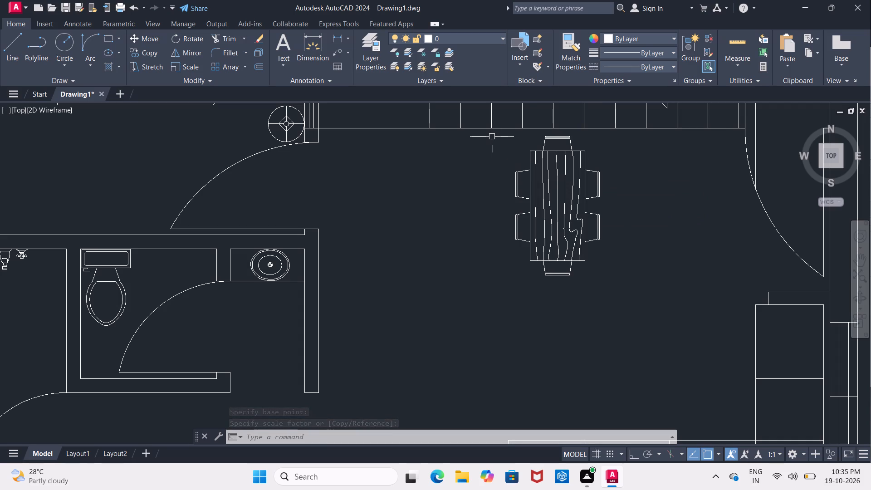
Rotate the dining set by 270° about the tabletop's southeast corner with Ortho on, so its long side runs east-west.
{"action": "left_click", "coordinate": [550, 258]}
{"action": "left_click_drag", "start_coordinate": [175, 39], "coordinate": [181, 43]}
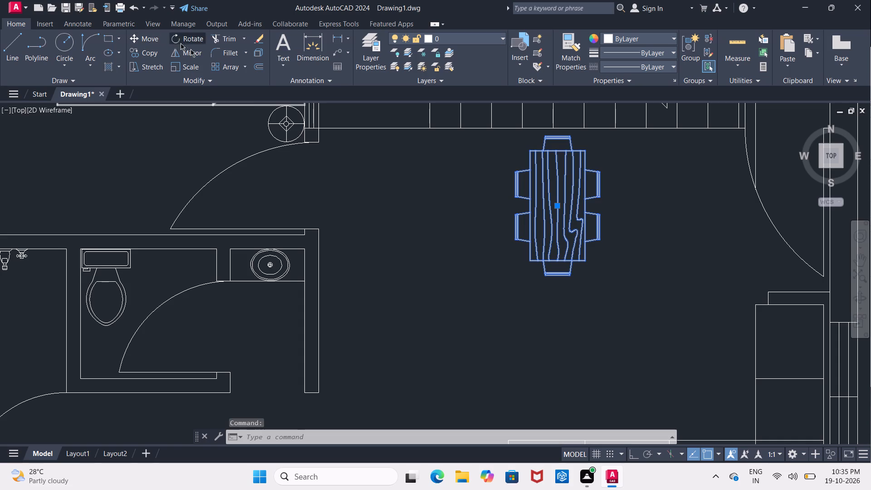
{"action": "left_click", "coordinate": [583, 261]}
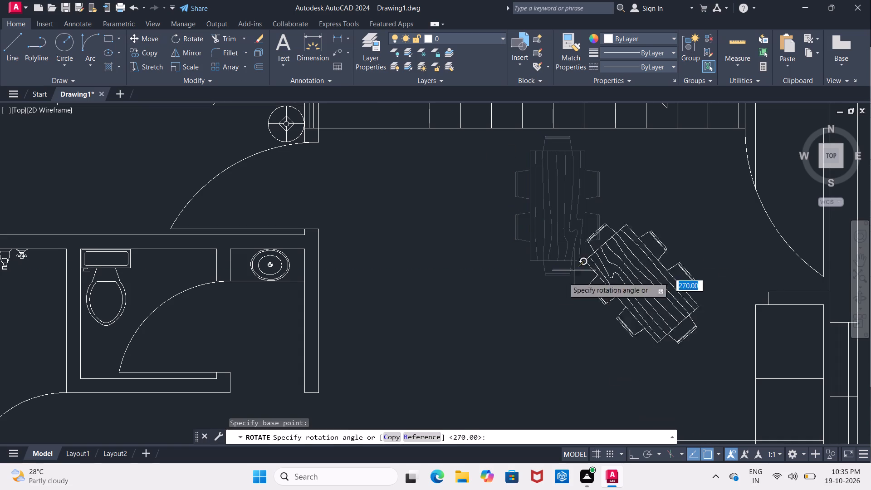
{"action": "left_click", "coordinate": [626, 451]}
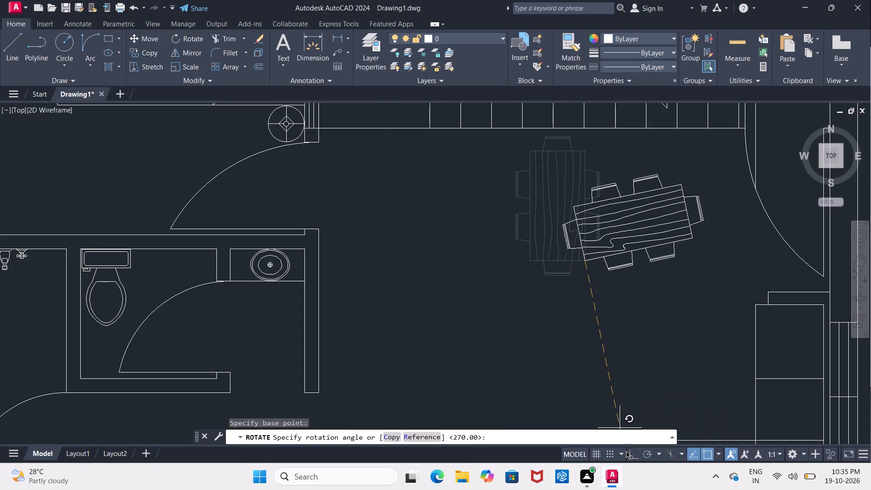
{"action": "left_click", "coordinate": [630, 454]}
{"action": "left_click", "coordinate": [567, 333]}
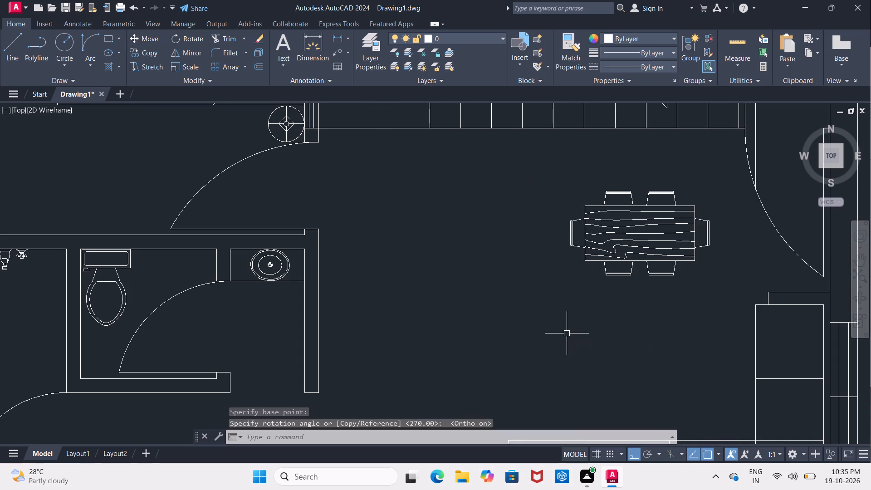
Move the dining set southwest by its centre to just east of the bathroom's east wall, with Ortho off.
{"action": "left_click_drag", "start_coordinate": [546, 158], "coordinate": [621, 216]}
{"action": "left_click", "coordinate": [706, 302]}
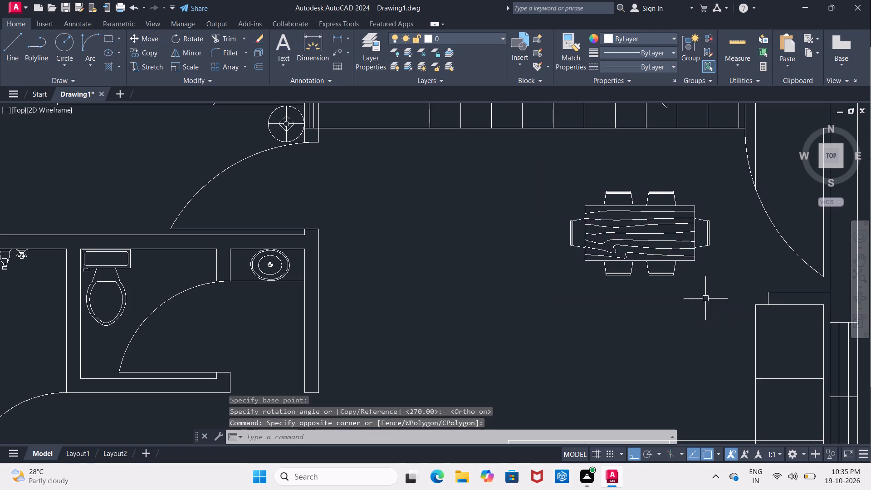
{"action": "left_click", "coordinate": [675, 255]}
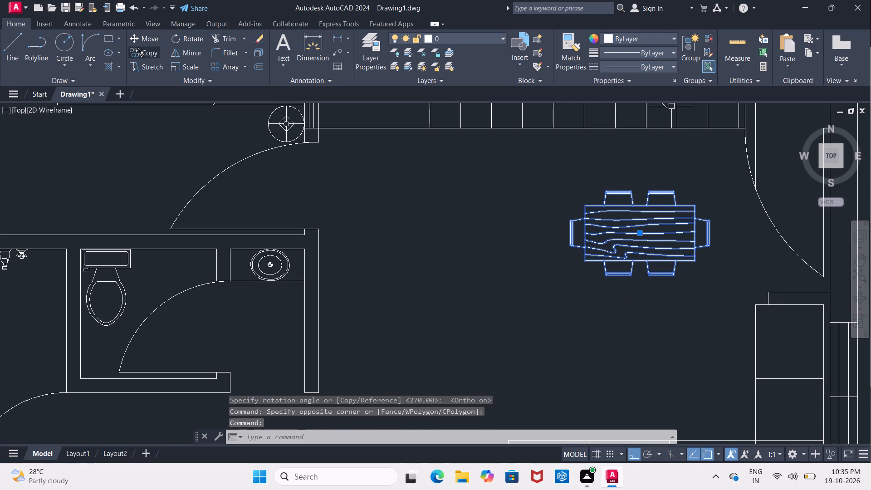
{"action": "left_click", "coordinate": [139, 41]}
{"action": "left_click", "coordinate": [640, 235]}
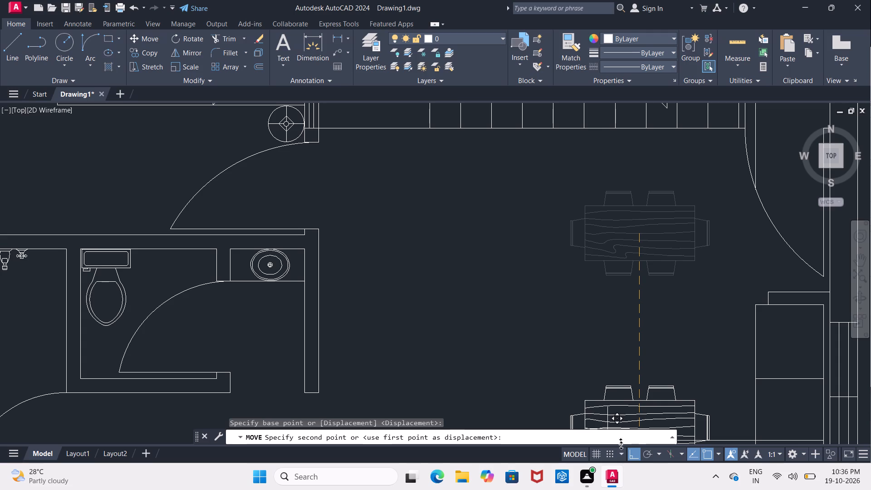
{"action": "left_click", "coordinate": [629, 454]}
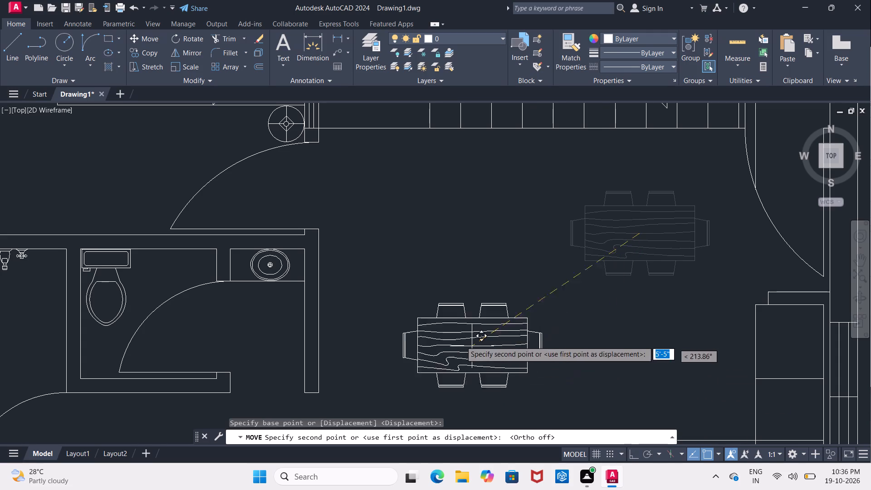
{"action": "scroll", "coordinate": [445, 334], "scroll_direction": "down", "scroll_amount": 1}
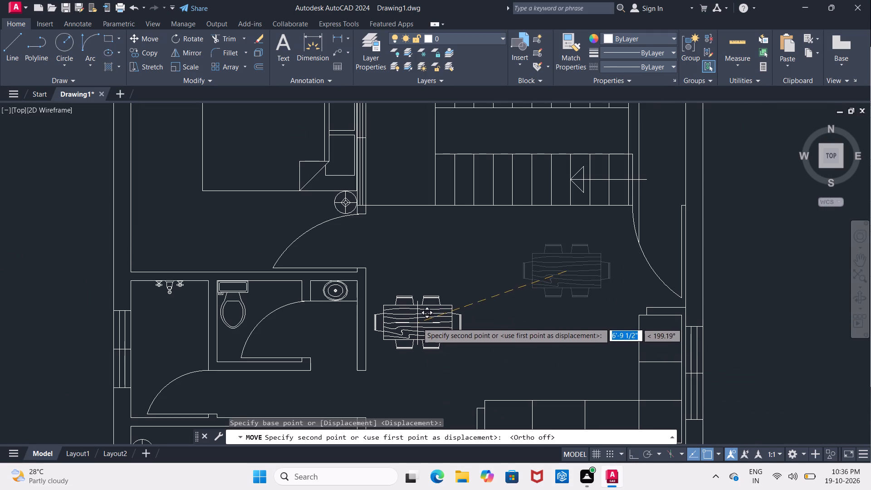
{"action": "left_click", "coordinate": [412, 312]}
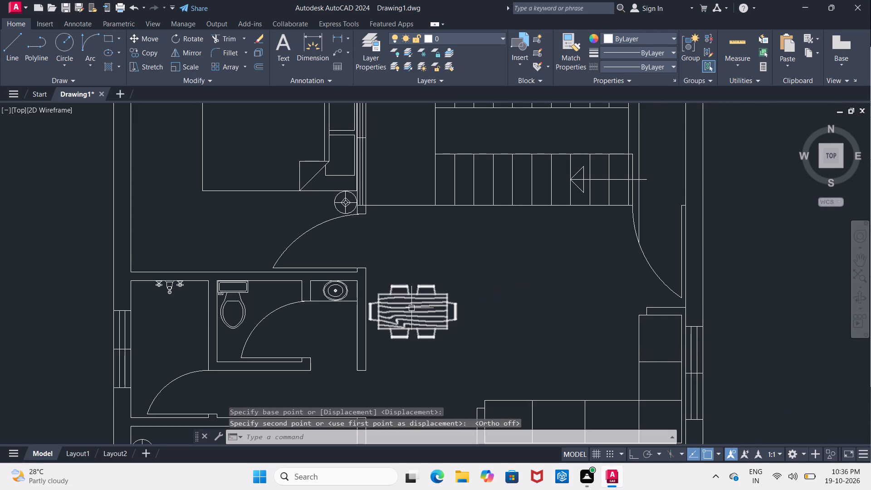
Rotate the dining set by 270° about its east end chair with Ortho on, so its long side runs north-south.
{"action": "left_click", "coordinate": [413, 294]}
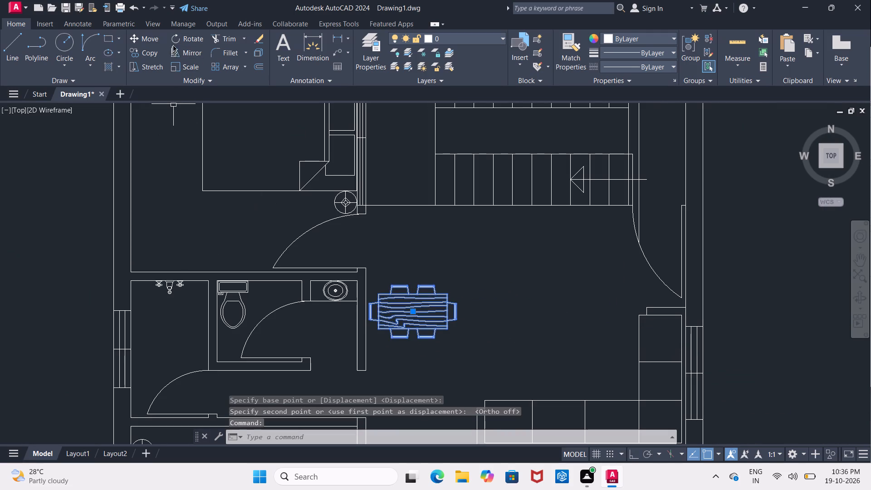
{"action": "left_click", "coordinate": [176, 38]}
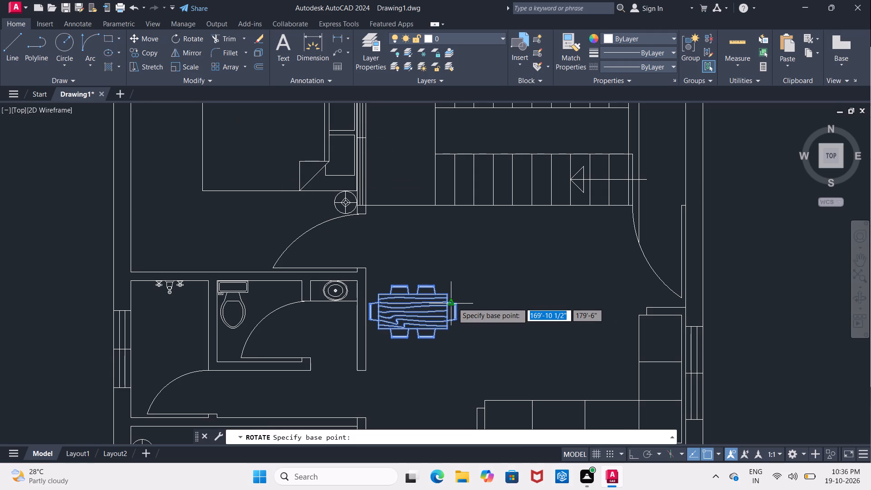
{"action": "left_click", "coordinate": [455, 303]}
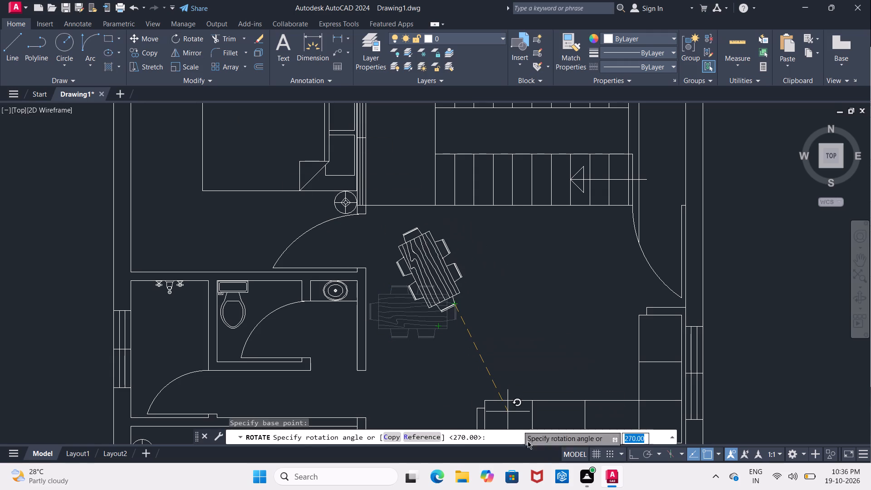
{"action": "left_click", "coordinate": [631, 451]}
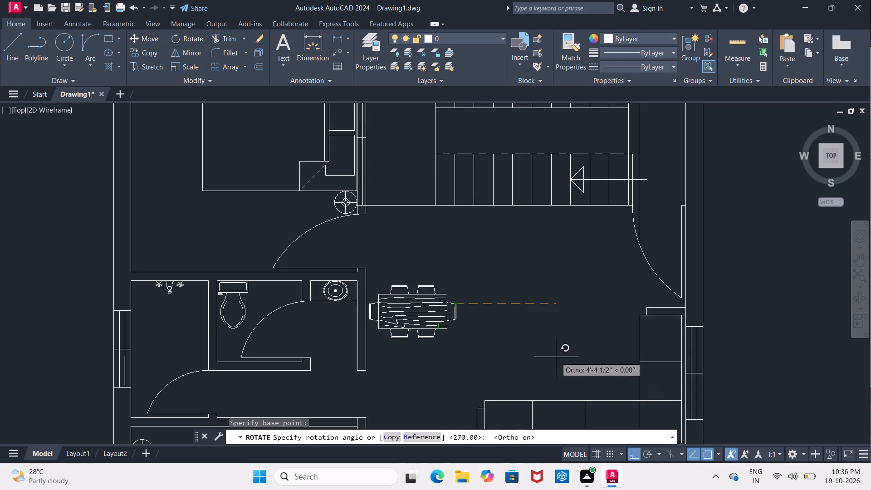
{"action": "left_click", "coordinate": [458, 368]}
Move the dining set by its centre close alongside the bathroom's east wall, with Ortho off.
{"action": "left_click", "coordinate": [439, 298]}
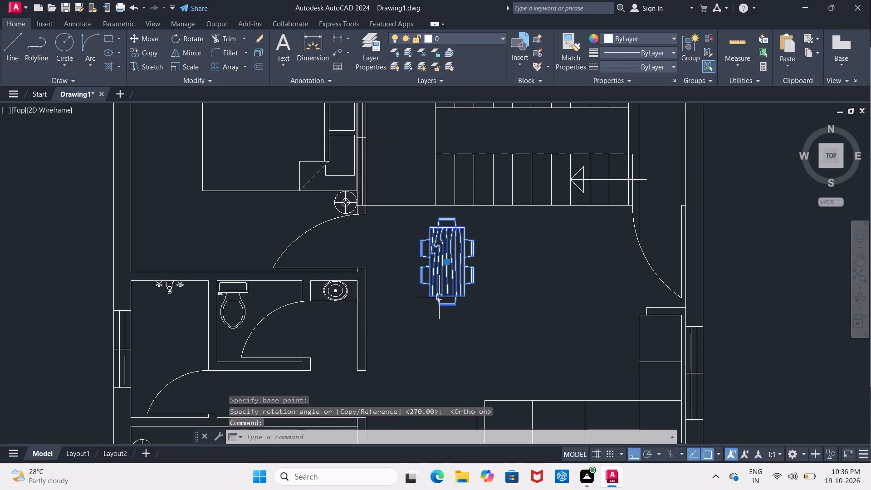
{"action": "left_click", "coordinate": [155, 39]}
{"action": "left_click", "coordinate": [446, 266]}
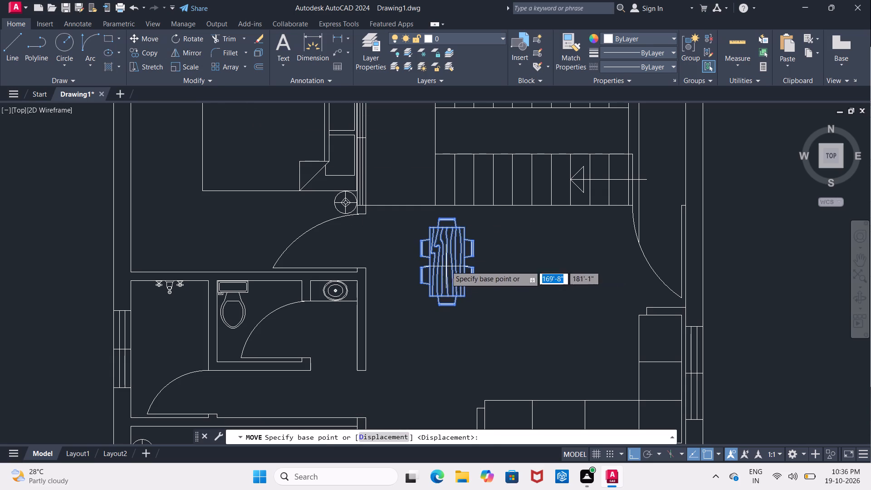
{"action": "left_click", "coordinate": [638, 455]}
{"action": "scroll", "coordinate": [399, 329], "scroll_direction": "up", "scroll_amount": 2}
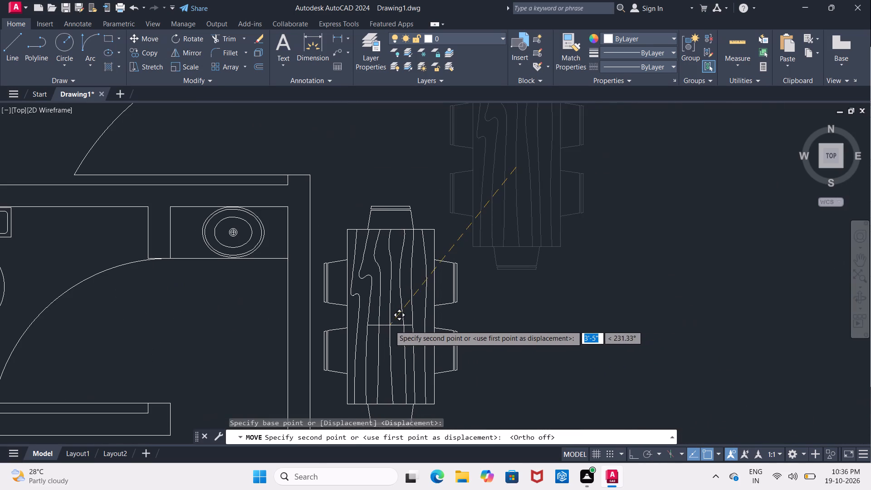
{"action": "left_click", "coordinate": [381, 333]}
{"action": "scroll", "coordinate": [381, 333], "scroll_direction": "down", "scroll_amount": 2}
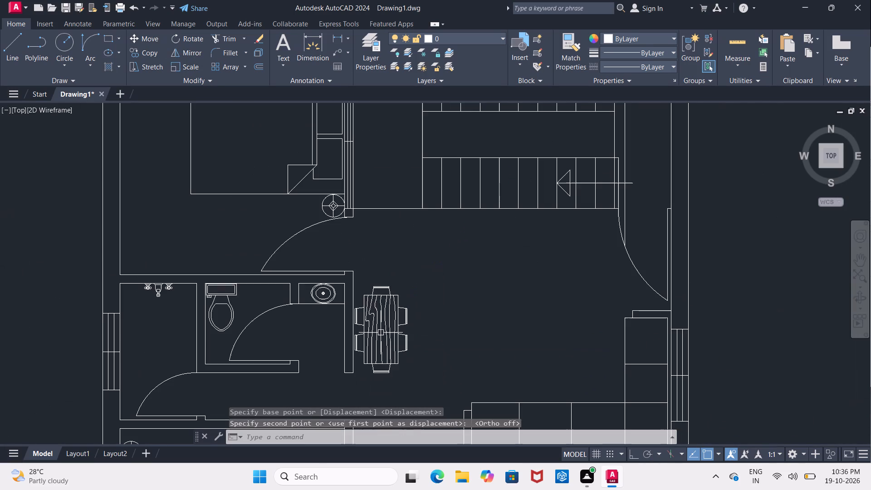
Place horizontal single-line text reading "bed room" over the bed in the north bedroom, picking its height with Ortho on.
{"action": "key", "text": "Escape"}
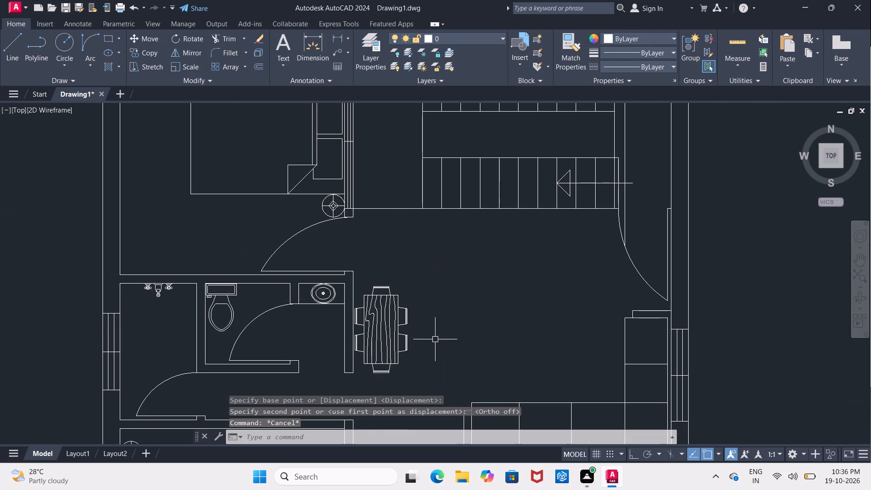
{"action": "scroll", "coordinate": [435, 339], "scroll_direction": "down", "scroll_amount": 1}
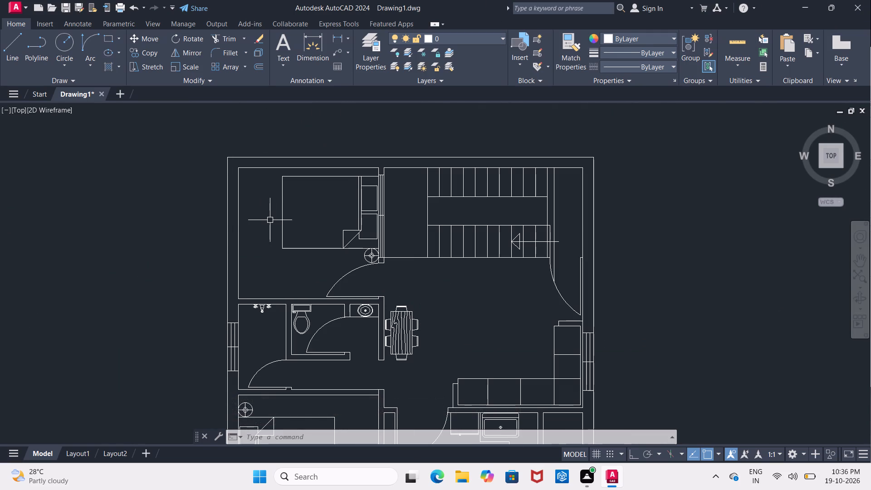
{"action": "type", "text": "dt"}
{"action": "key", "text": "space"}
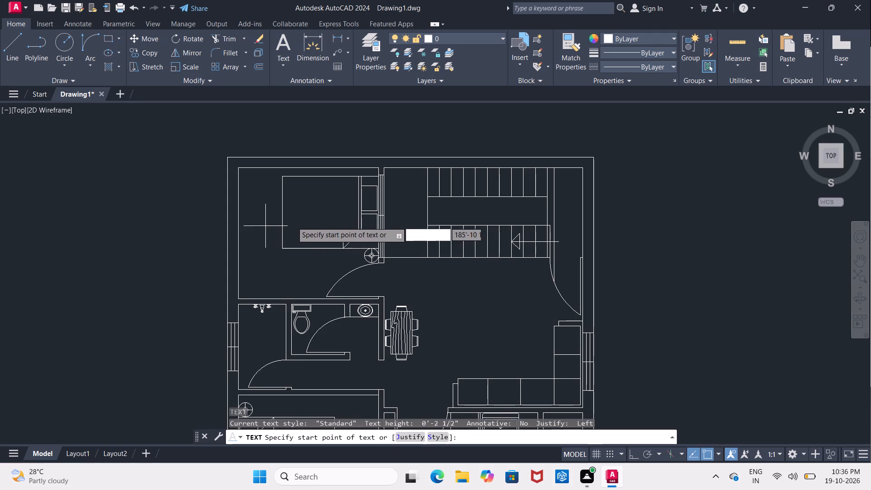
{"action": "left_click", "coordinate": [290, 208]}
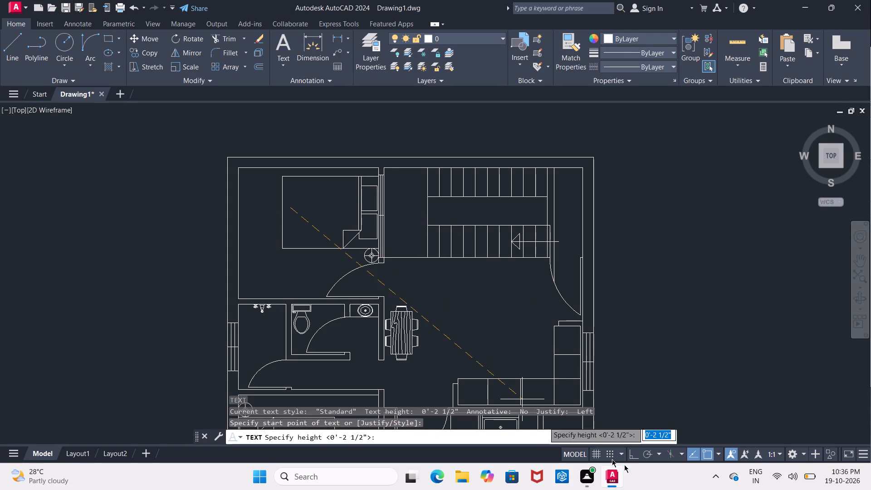
{"action": "left_click", "coordinate": [635, 455]}
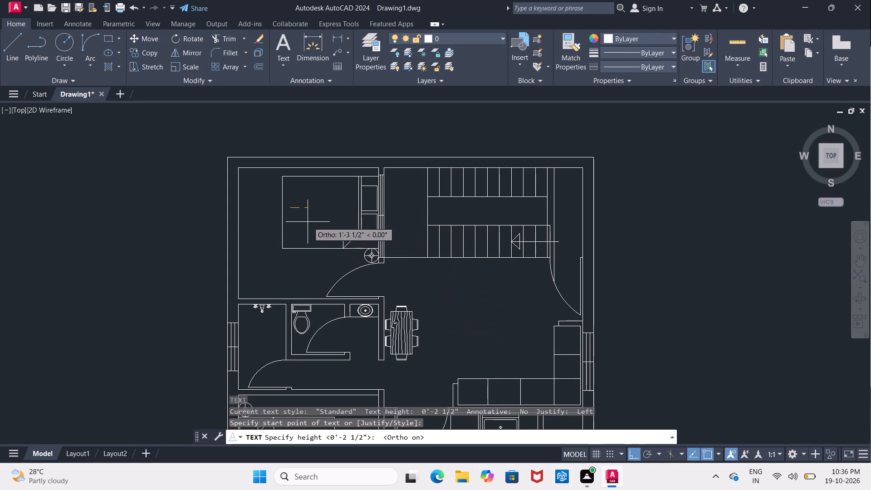
{"action": "double_click", "coordinate": [301, 214]}
{"action": "left_click", "coordinate": [301, 214]}
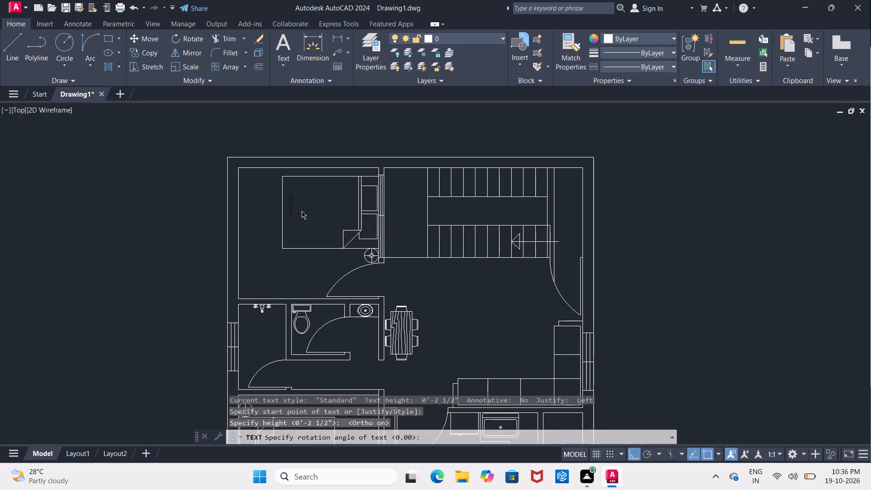
{"action": "type", "text": "bed"}
{"action": "key", "text": "space"}
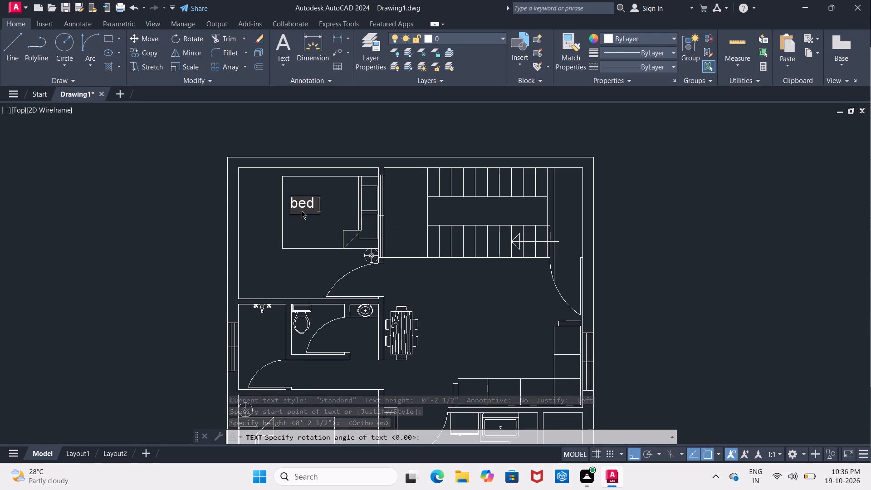
{"action": "type", "text": "room"}
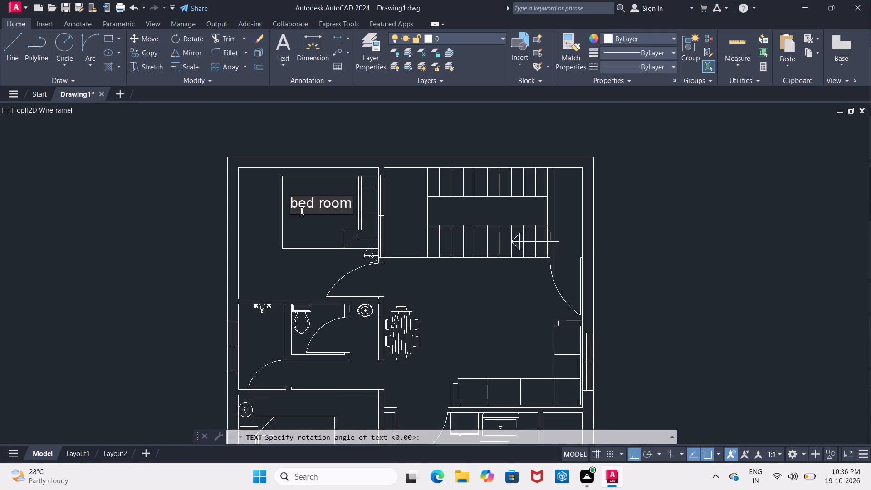
Replace the lowercase label text with "BED ROOM" in capitals.
{"action": "key", "text": "Return"}
{"action": "key", "text": "BackSpace"}
{"action": "key", "text": "BackSpace"}
{"action": "key", "text": "BackSpace"}
{"action": "key", "text": "BackSpace"}
{"action": "key", "text": "BackSpace"}
{"action": "key", "text": "BackSpace"}
{"action": "key", "text": "BackSpace"}
{"action": "key", "text": "BackSpace"}
{"action": "key", "text": "BackSpace"}
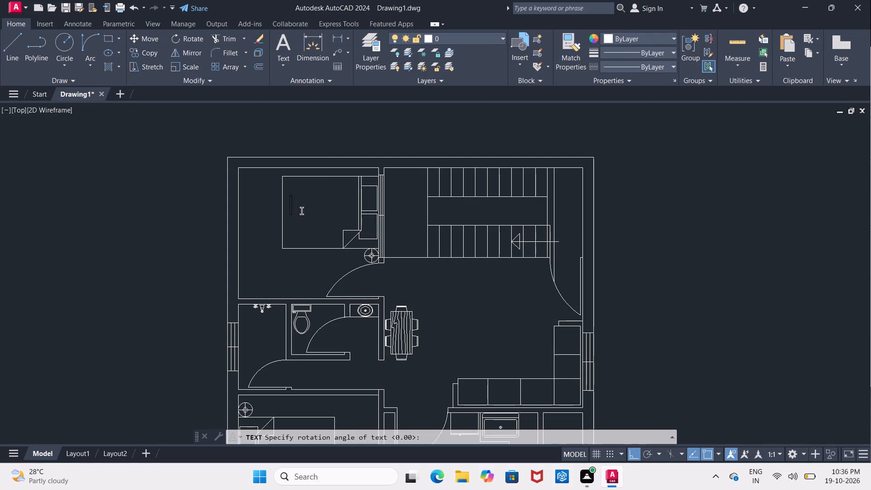
{"action": "type", "text": "BED"}
{"action": "key", "text": "space"}
{"action": "key", "text": "r"}
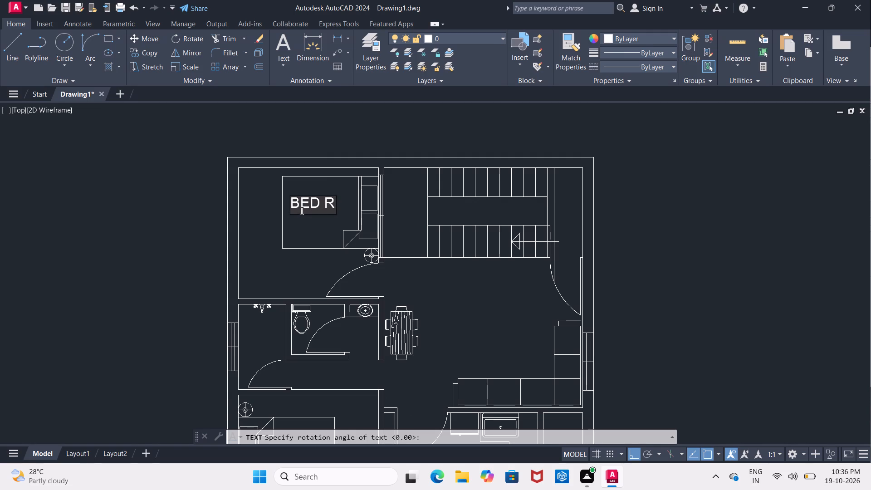
{"action": "type", "text": "OOM"}
Add the room size 9'9"X9'1" as a second line beneath "BED ROOM".
{"action": "key", "text": "Return"}
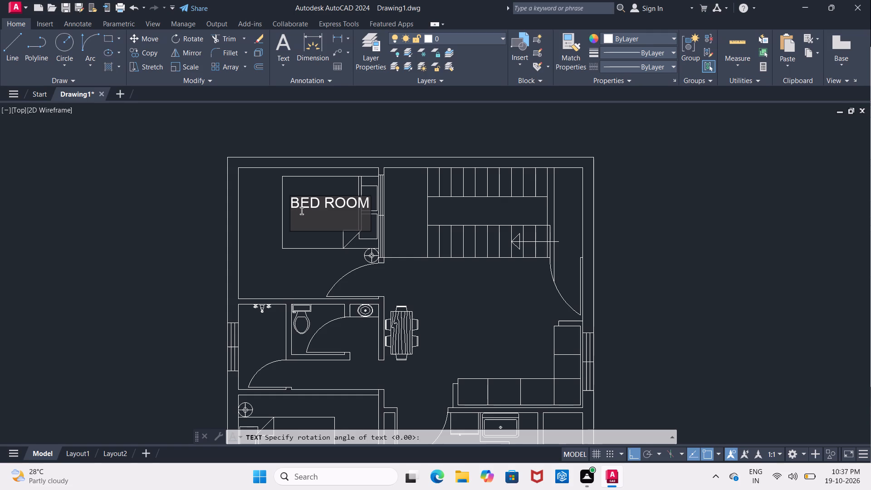
{"action": "type", "text": "9'9"}
{"action": "key", "text": "shift+quotedbl"}
{"action": "key", "text": "x"}
{"action": "type", "text": "9'1"}
{"action": "key", "text": "shift+quotedbl"}
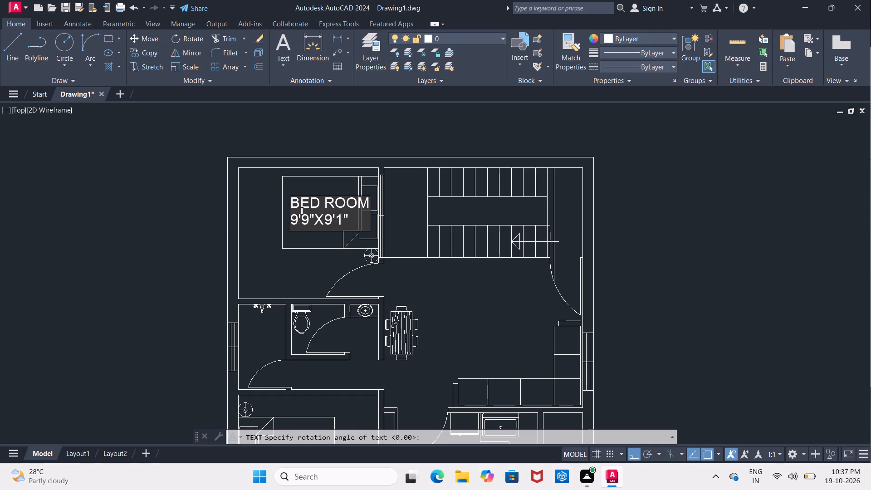
Indent the room size line by three spaces to centre it under "BED ROOM" and finish the text.
{"action": "key", "text": "Left"}
{"action": "key", "text": "Left"}
{"action": "key", "text": "Left"}
{"action": "key", "text": "Left"}
{"action": "key", "text": "Left"}
{"action": "key", "text": "Left"}
{"action": "key", "text": "Left"}
{"action": "key", "text": "Left"}
{"action": "key", "text": "Left"}
{"action": "key", "text": "space"}
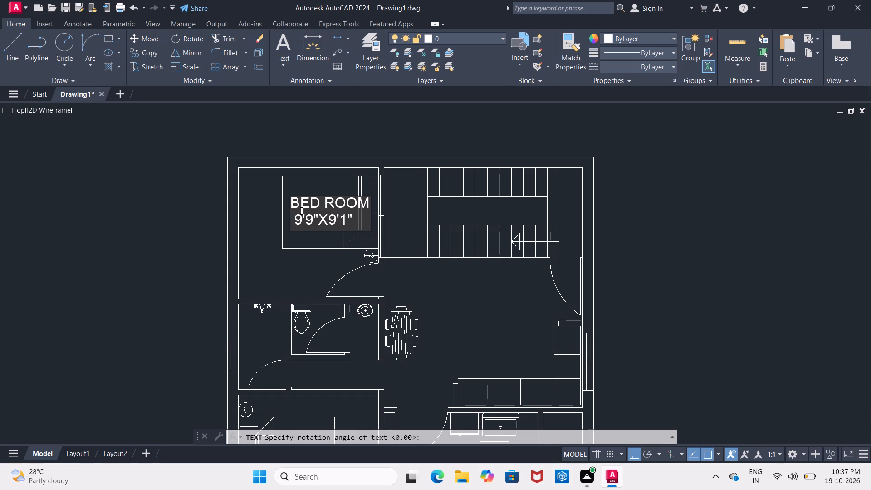
{"action": "key", "text": "space"}
{"action": "key", "text": "space"}
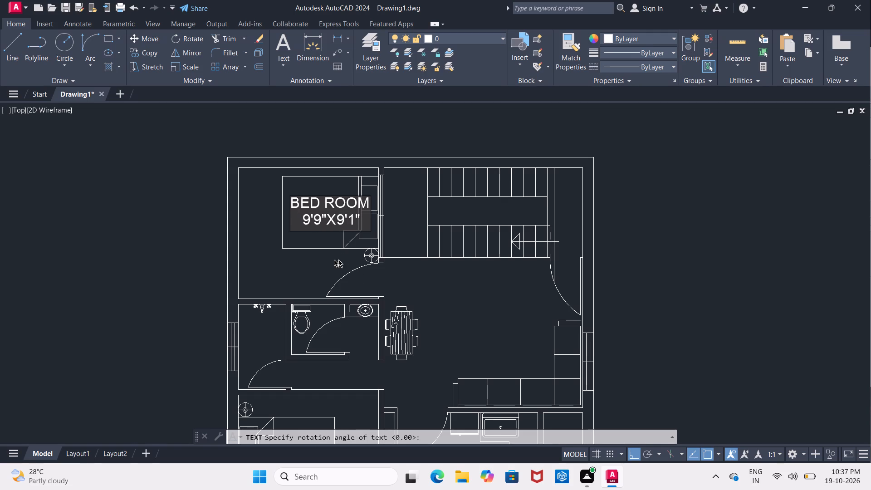
{"action": "left_click", "coordinate": [328, 261]}
{"action": "key", "text": "Escape"}
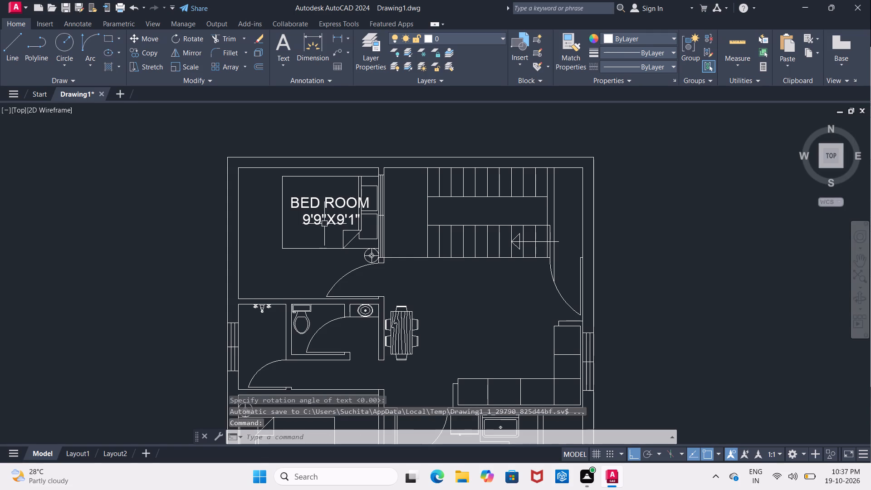
Move both label lines southwest into the clear floor area below the north bedroom's bed, with Ortho off.
{"action": "left_click", "coordinate": [297, 198]}
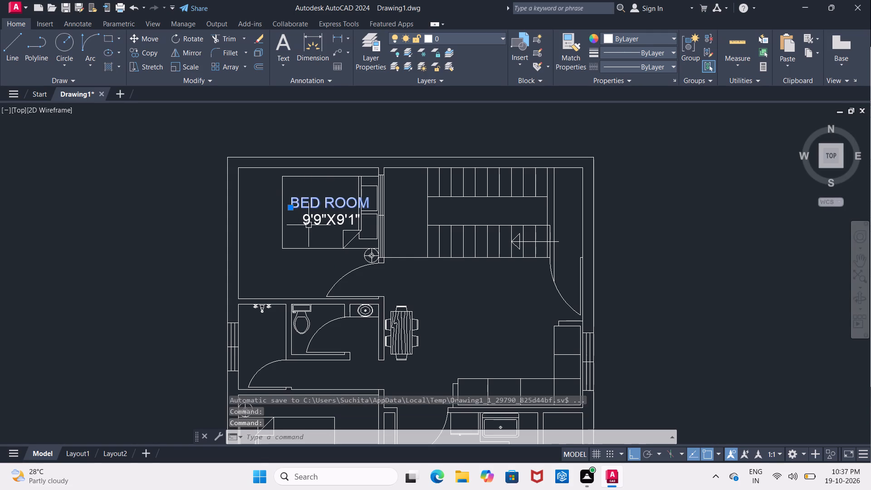
{"action": "left_click", "coordinate": [308, 223]}
{"action": "left_click", "coordinate": [146, 41]}
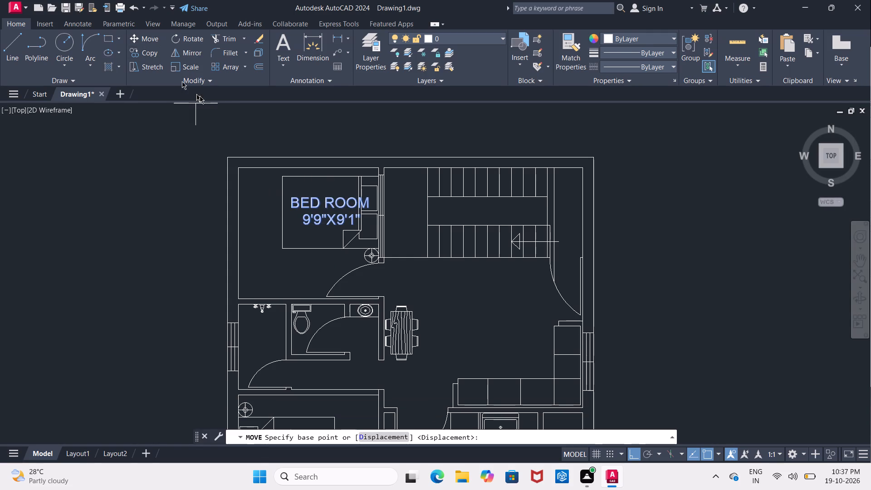
{"action": "left_click", "coordinate": [318, 208]}
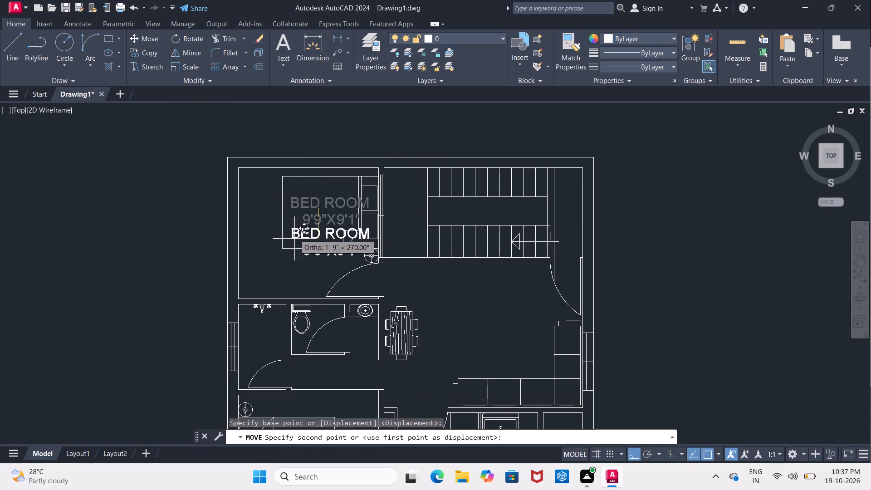
{"action": "left_click_drag", "start_coordinate": [631, 457], "coordinate": [626, 455]}
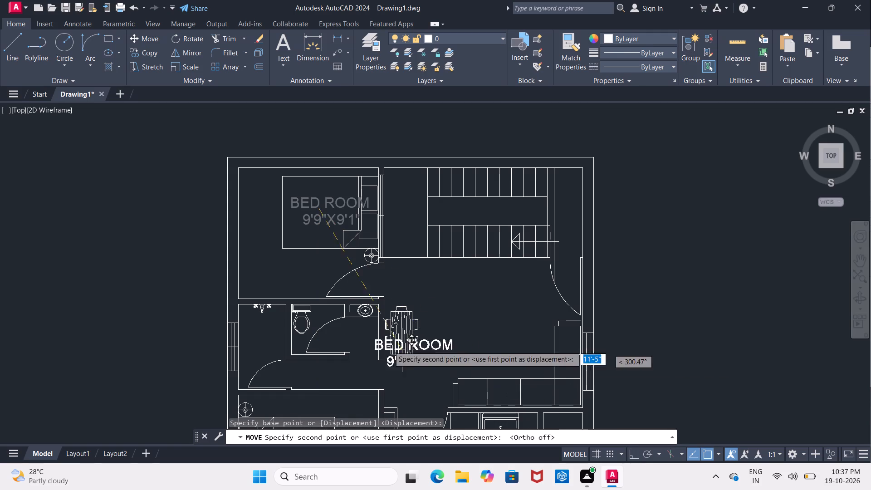
{"action": "left_click", "coordinate": [286, 263]}
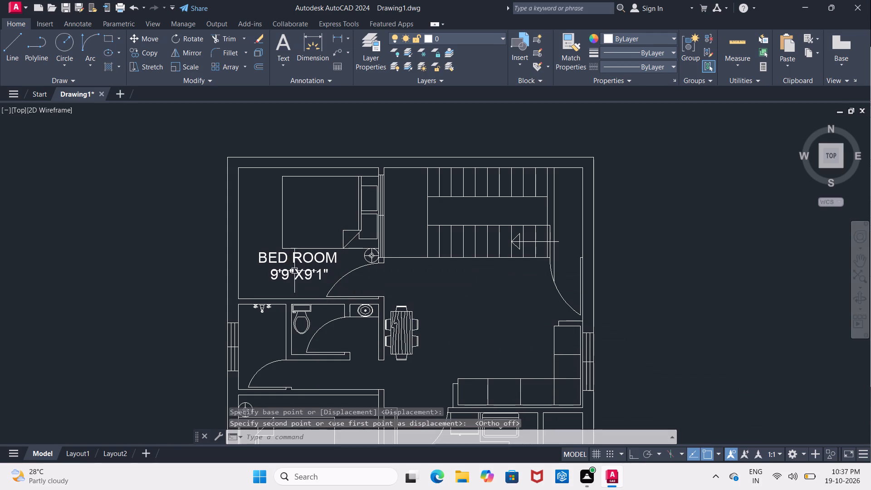
Copy the two-line bedroom label into the living-dining area, the bathing room and the toilet.
{"action": "left_click", "coordinate": [294, 260]}
{"action": "left_click", "coordinate": [298, 274]}
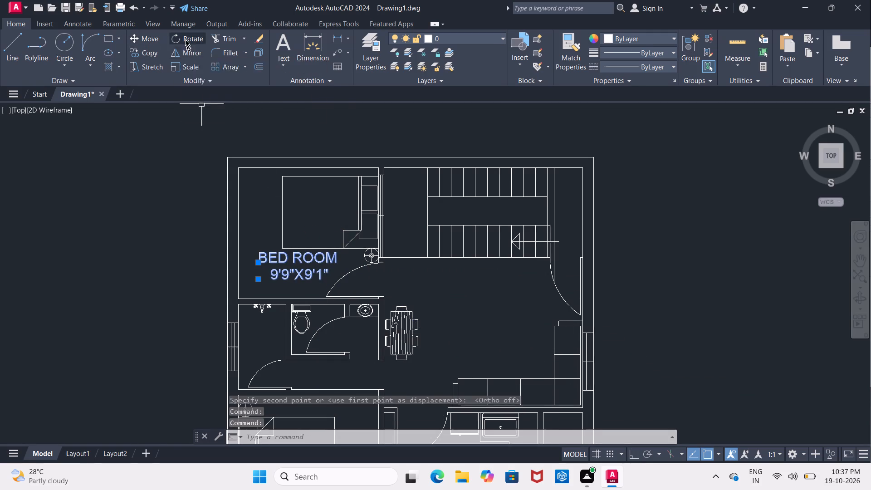
{"action": "left_click", "coordinate": [154, 52]}
{"action": "left_click", "coordinate": [303, 266]}
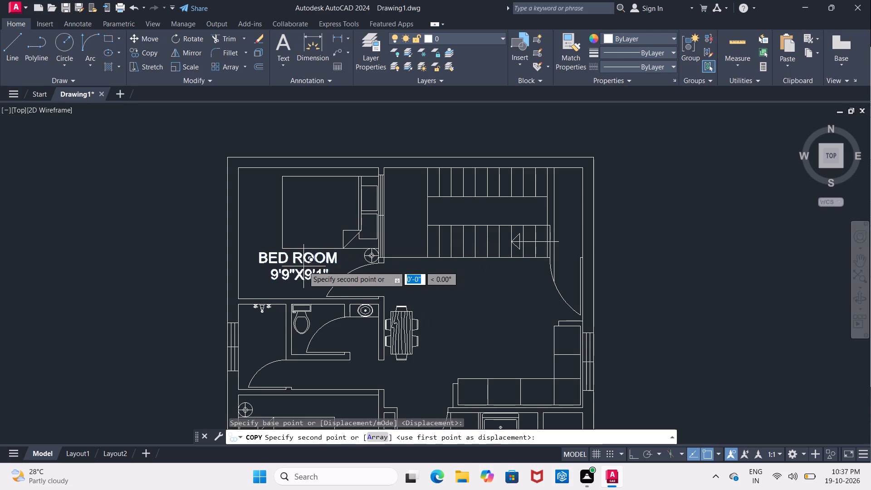
{"action": "left_click", "coordinate": [494, 328]}
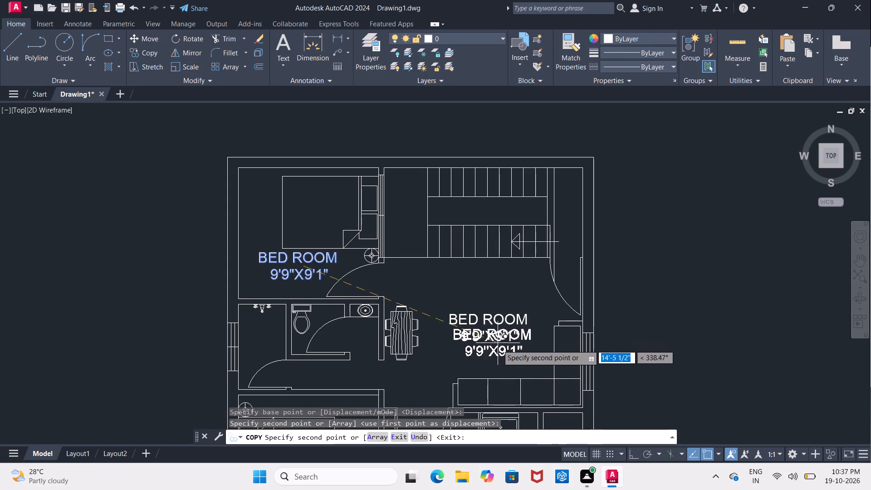
{"action": "middle_click_drag", "start_coordinate": [492, 329], "coordinate": [480, 201]}
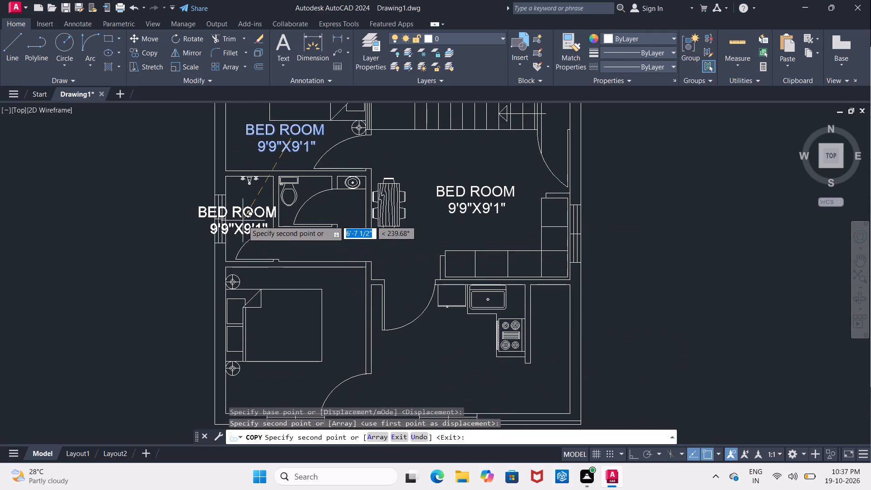
{"action": "scroll", "coordinate": [243, 220], "scroll_direction": "up", "scroll_amount": 2}
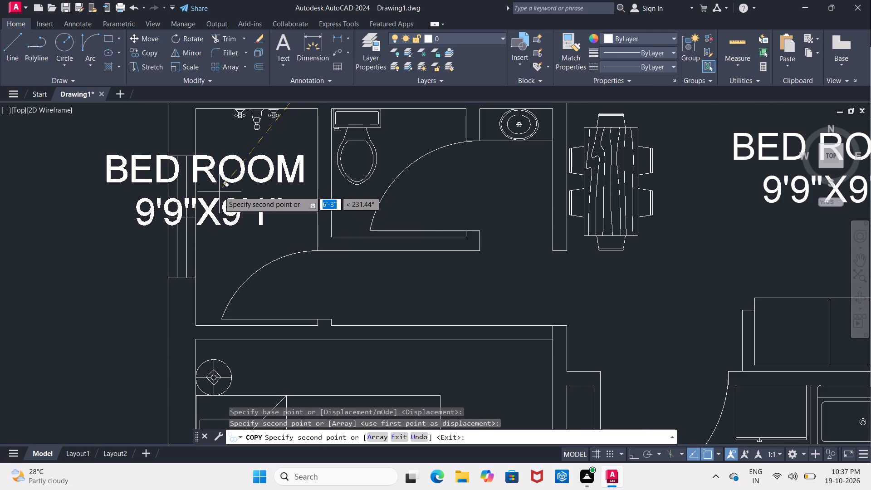
{"action": "left_click", "coordinate": [219, 191]}
{"action": "left_click", "coordinate": [410, 177]}
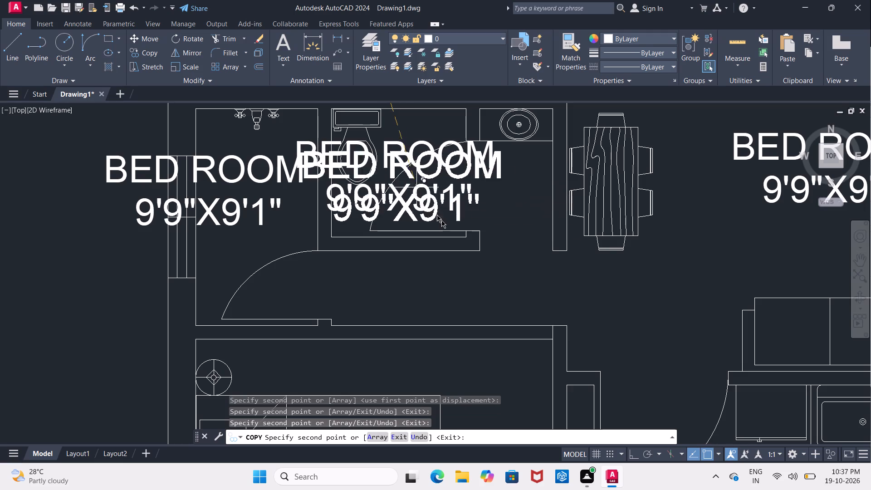
Place further copies of the label on the south bedroom's bed, in the kitchen and in the narrow room east of it.
{"action": "middle_click_drag", "start_coordinate": [492, 285], "coordinate": [475, 191]}
{"action": "middle_click_drag", "start_coordinate": [411, 345], "coordinate": [419, 219]}
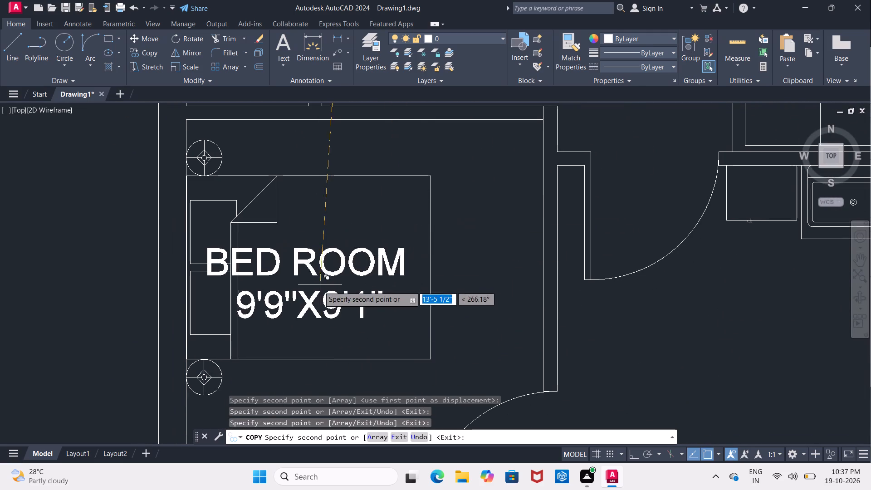
{"action": "left_click", "coordinate": [348, 296]}
{"action": "middle_click_drag", "start_coordinate": [396, 276], "coordinate": [256, 243]}
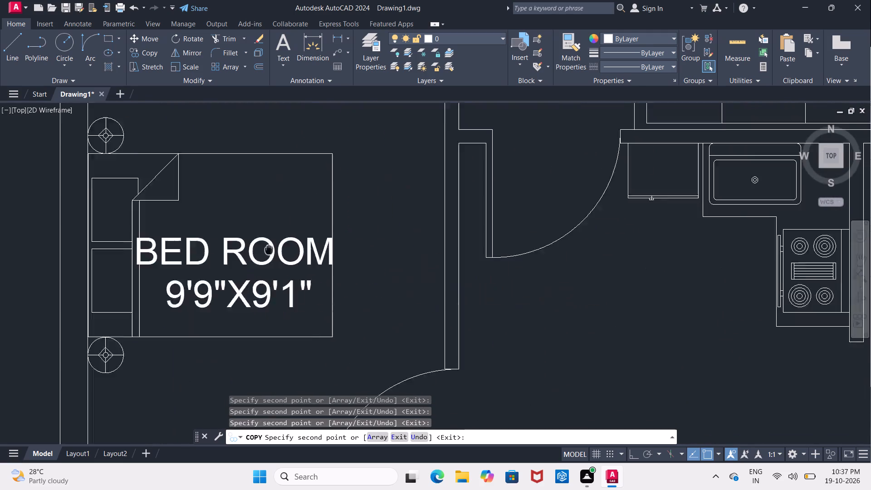
{"action": "middle_click_drag", "start_coordinate": [256, 243], "coordinate": [247, 232]}
{"action": "scroll", "coordinate": [261, 235], "scroll_direction": "down", "scroll_amount": 2}
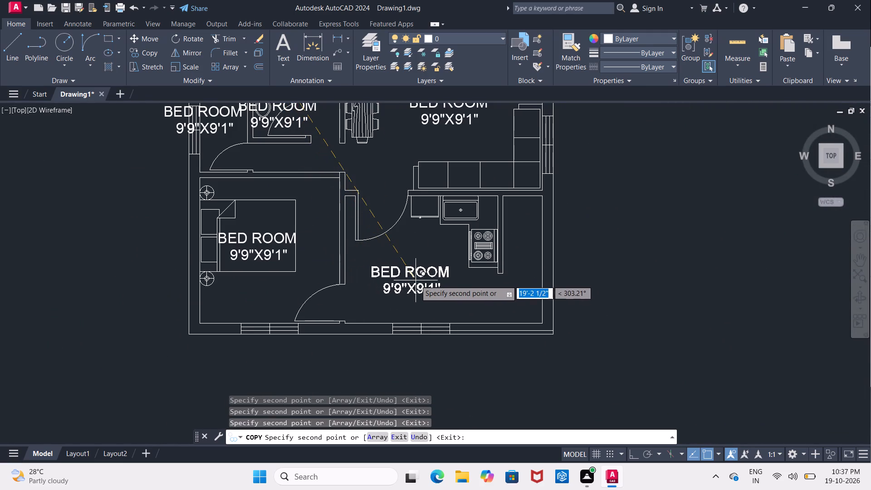
{"action": "left_click", "coordinate": [416, 280]}
{"action": "left_click", "coordinate": [529, 234]}
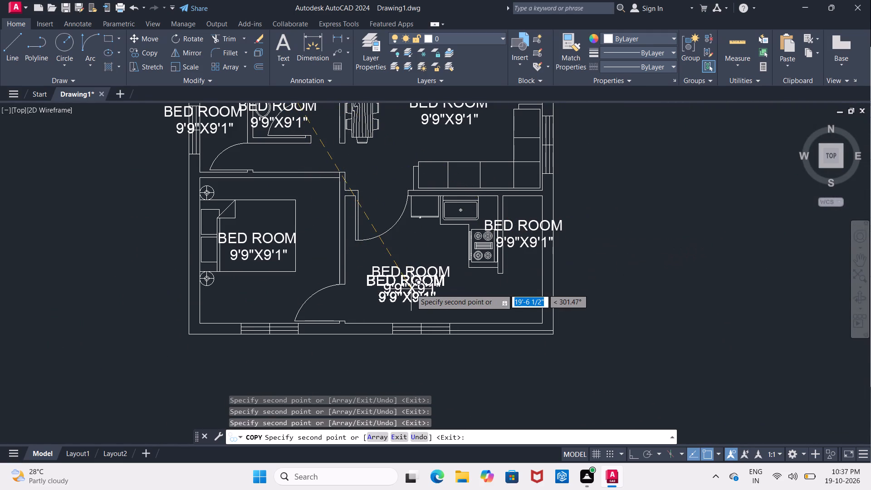
{"action": "key", "text": "Escape"}
{"action": "scroll", "coordinate": [411, 289], "scroll_direction": "down", "scroll_amount": 4}
{"action": "scroll", "coordinate": [417, 260], "scroll_direction": "up", "scroll_amount": 4}
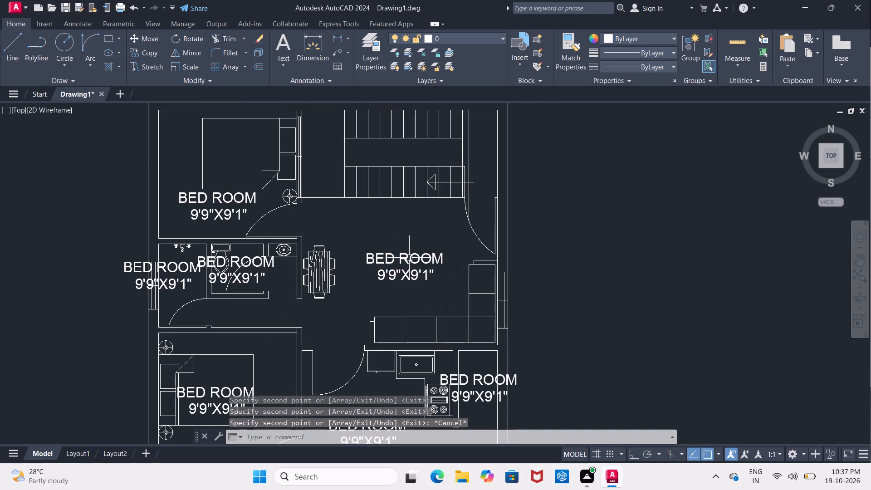
Copy the living-dining area's "BED ROOM" text line into the empty space just beyond the plan's north wall.
{"action": "left_click", "coordinate": [361, 248]}
{"action": "left_click", "coordinate": [455, 265]}
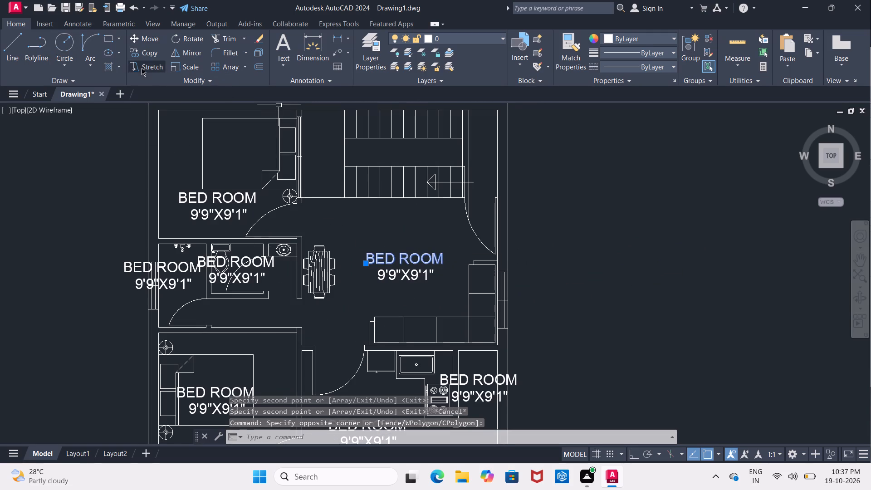
{"action": "left_click", "coordinate": [135, 56]}
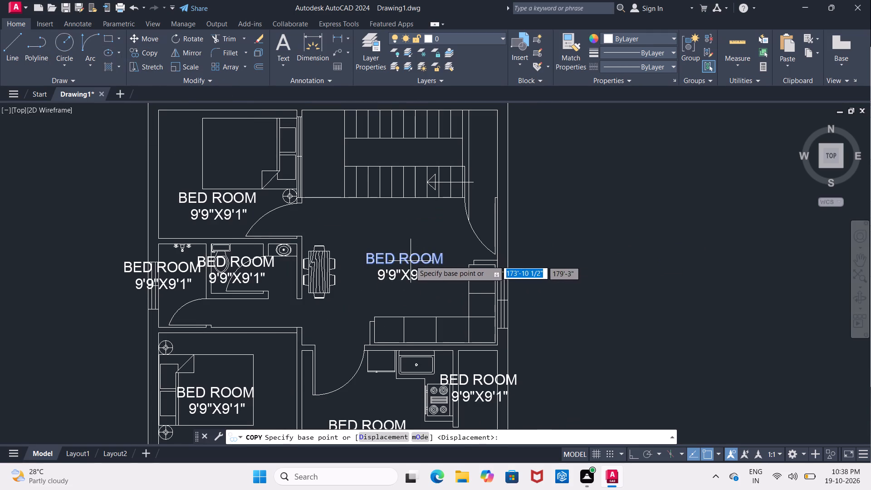
{"action": "left_click", "coordinate": [403, 260]}
{"action": "middle_click_drag", "start_coordinate": [396, 215], "coordinate": [378, 299]}
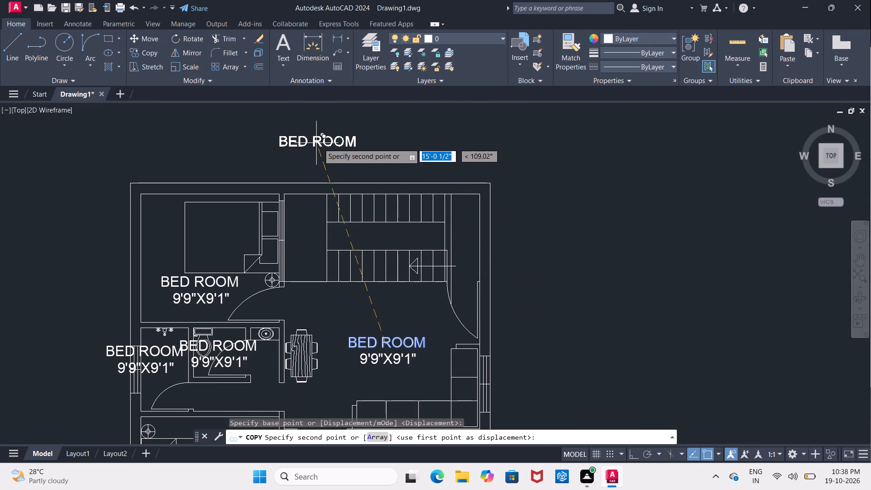
{"action": "scroll", "coordinate": [334, 137], "scroll_direction": "down", "scroll_amount": 3}
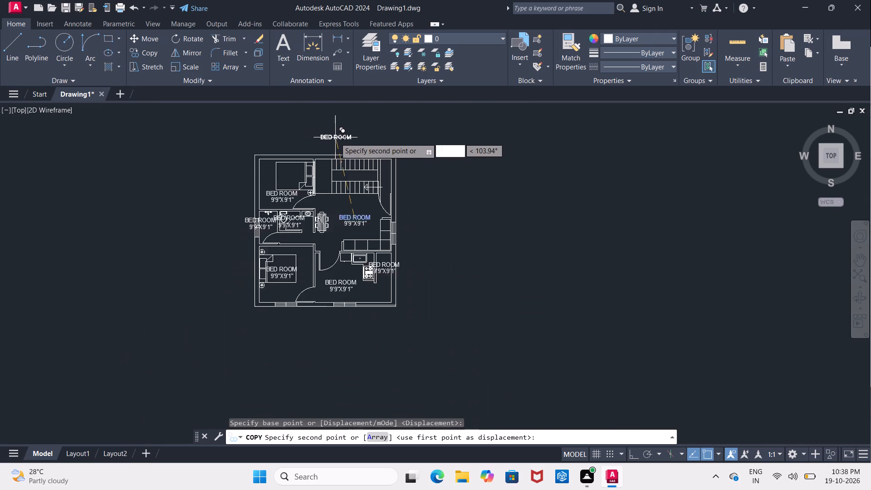
{"action": "left_click", "coordinate": [322, 131]}
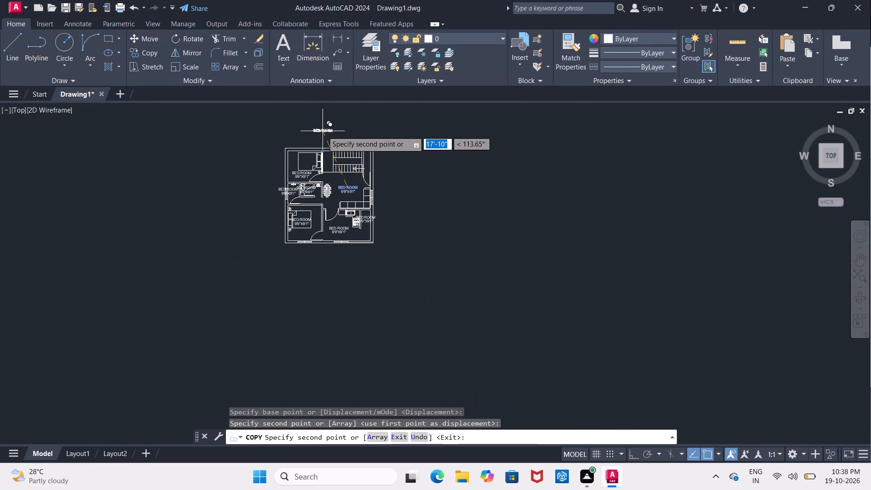
{"action": "key", "text": "Escape"}
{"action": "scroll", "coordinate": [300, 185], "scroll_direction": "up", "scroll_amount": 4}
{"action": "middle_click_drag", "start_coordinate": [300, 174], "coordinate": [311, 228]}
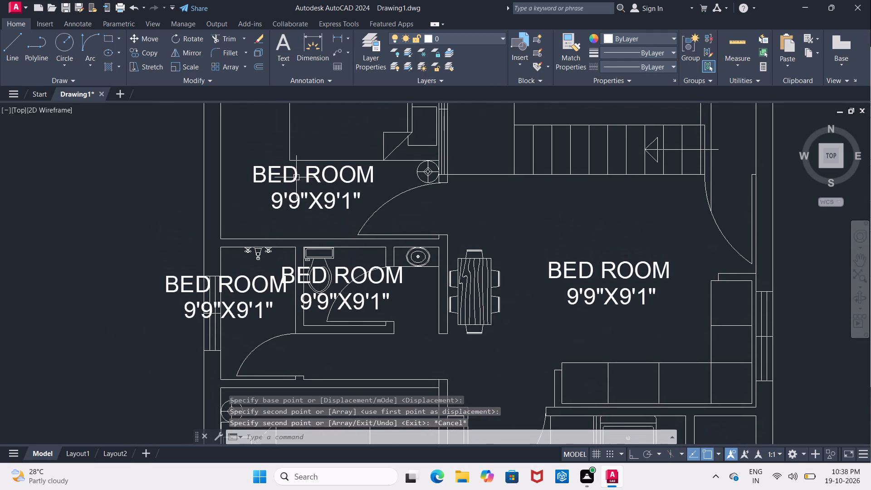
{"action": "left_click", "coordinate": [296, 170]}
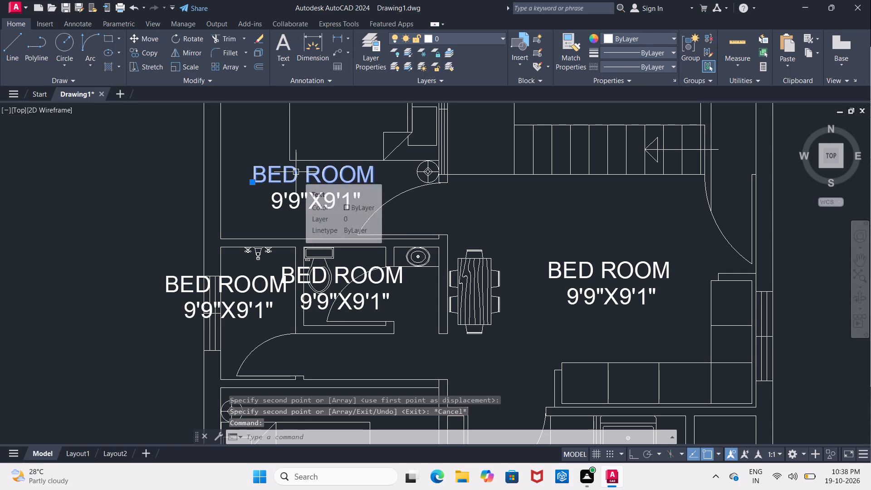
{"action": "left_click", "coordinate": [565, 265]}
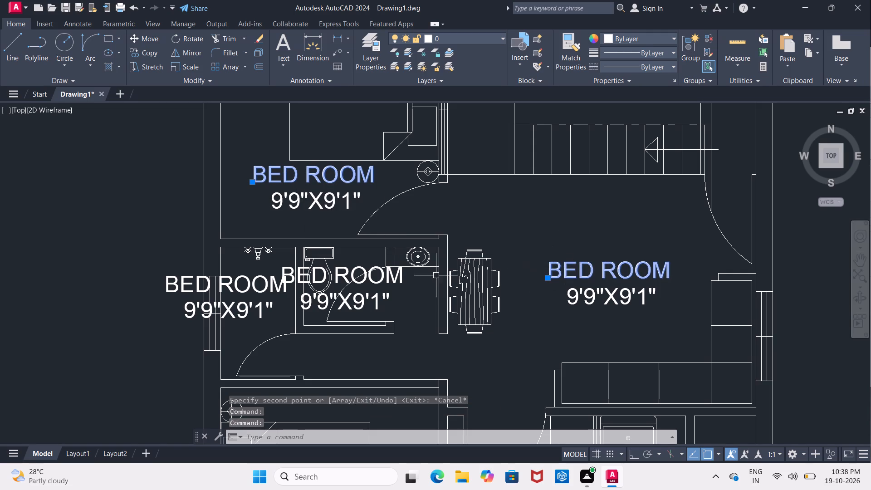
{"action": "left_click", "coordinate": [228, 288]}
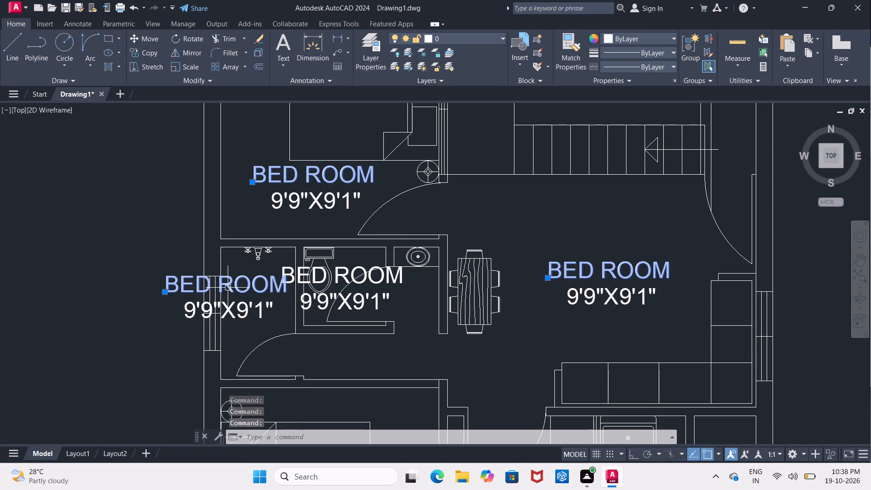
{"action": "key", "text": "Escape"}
Replace the name line of the bathing room's label with "BATH".
{"action": "left_click", "coordinate": [228, 288]}
{"action": "right_click", "coordinate": [228, 288]}
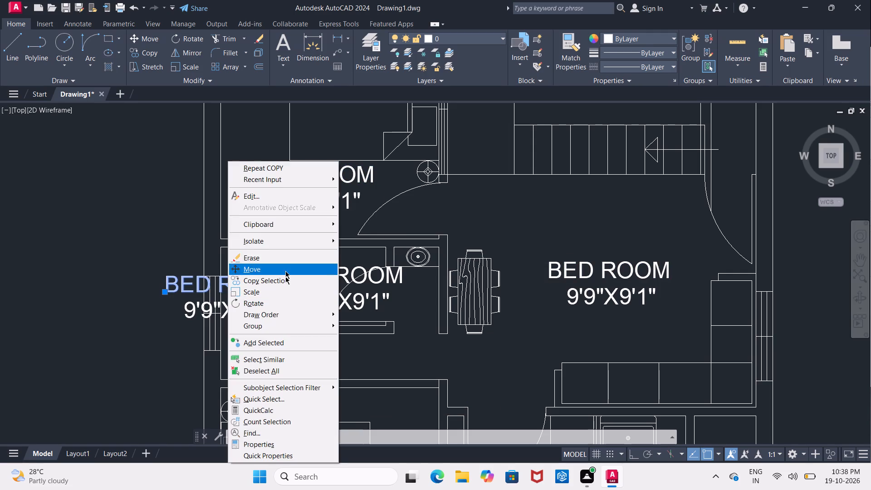
{"action": "left_click", "coordinate": [265, 193]}
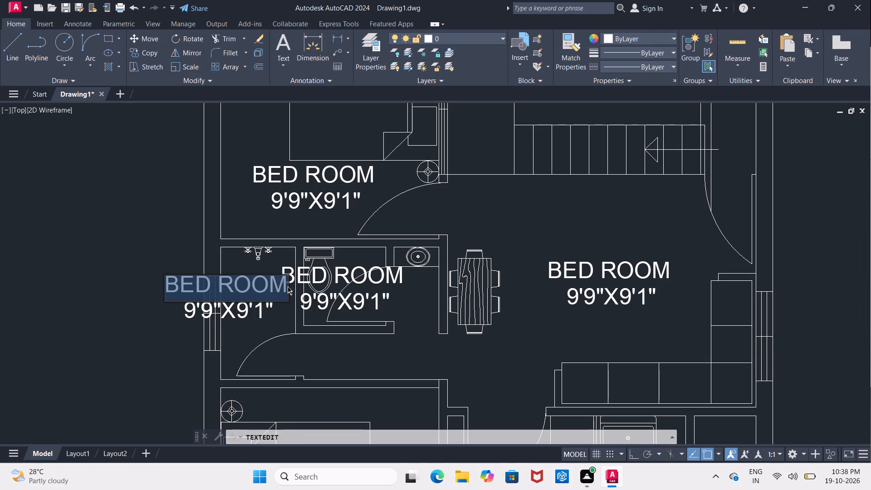
{"action": "left_click", "coordinate": [288, 286]}
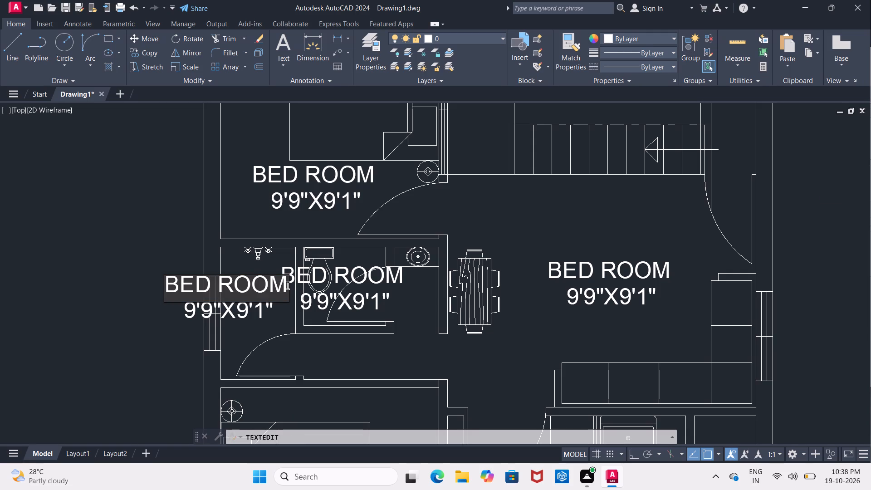
{"action": "key", "text": "BackSpace"}
{"action": "key", "text": "BackSpace"}
{"action": "key", "text": "BackSpace"}
{"action": "key", "text": "BackSpace"}
{"action": "key", "text": "BackSpace"}
{"action": "key", "text": "BackSpace"}
{"action": "key", "text": "BackSpace"}
{"action": "key", "text": "BackSpace"}
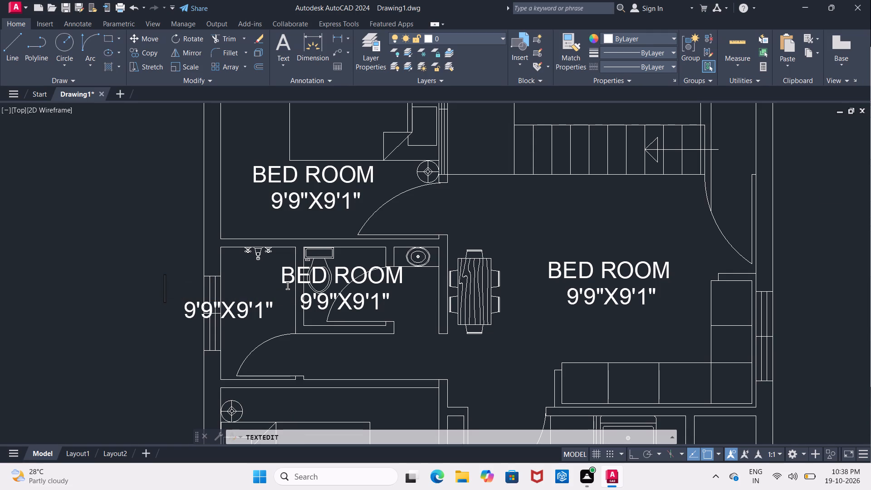
{"action": "type", "text": "BATH"}
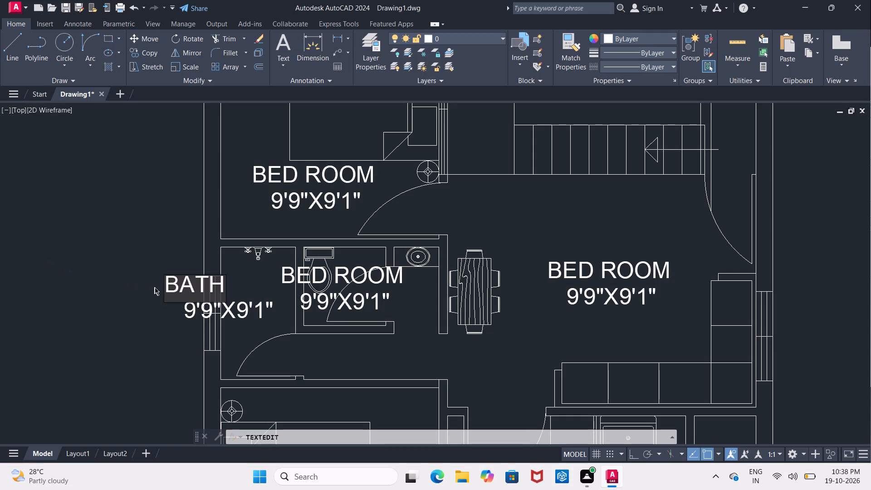
Indent "BATH" by nine spaces so the name sits inside the bathing room.
{"action": "left_click", "coordinate": [167, 288]}
{"action": "key", "text": "space"}
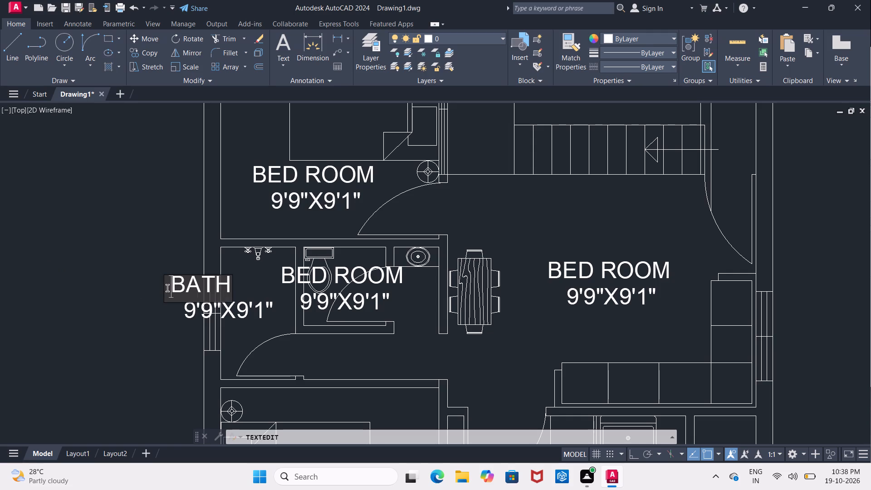
{"action": "key", "text": "space"}
{"action": "key", "text": "space"}
{"action": "key", "text": "space"}
{"action": "key", "text": "space"}
{"action": "key", "text": "space"}
{"action": "key", "text": "space"}
{"action": "key", "text": "space"}
{"action": "key", "text": "space"}
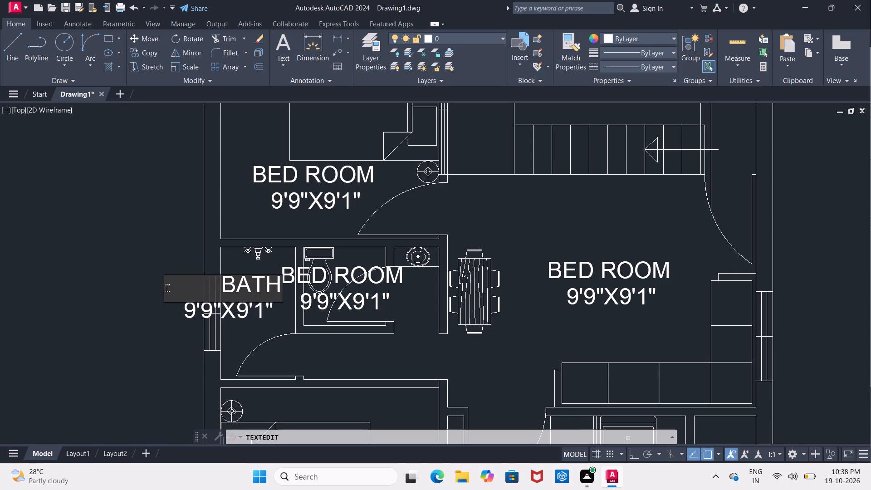
{"action": "left_click", "coordinate": [241, 312]}
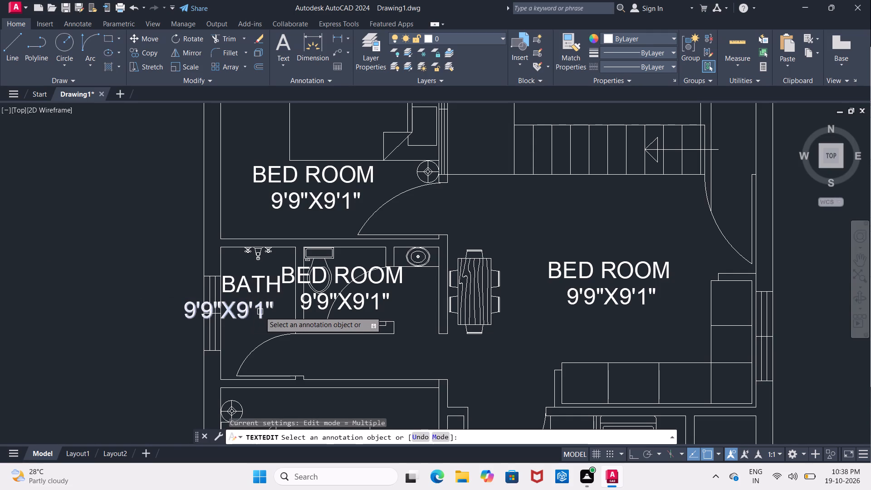
Replace the size line under "BATH" with 3'4"X5'11".
{"action": "left_click", "coordinate": [260, 312]}
{"action": "left_click", "coordinate": [265, 312]}
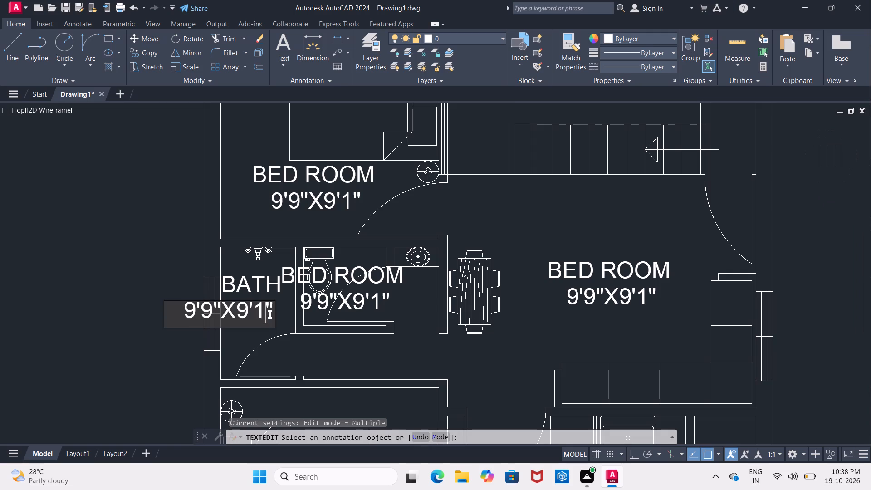
{"action": "left_click", "coordinate": [270, 314]}
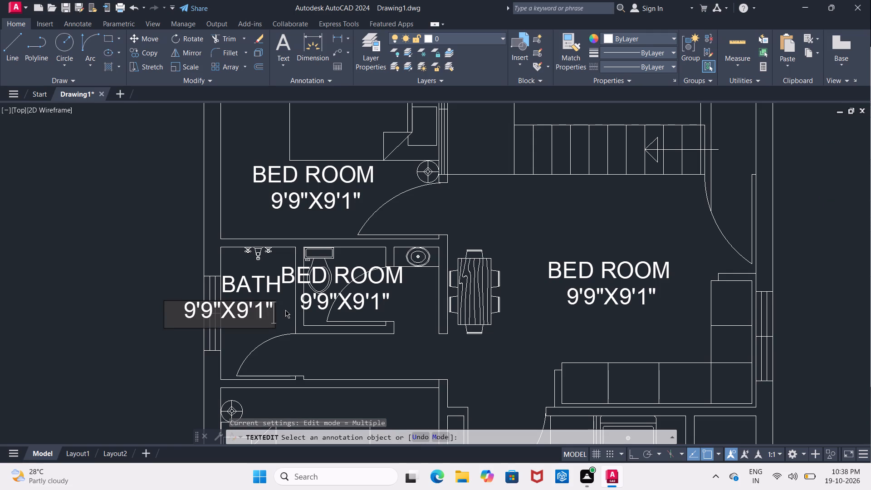
{"action": "key", "text": "BackSpace"}
{"action": "key", "text": "BackSpace"}
{"action": "key", "text": "BackSpace"}
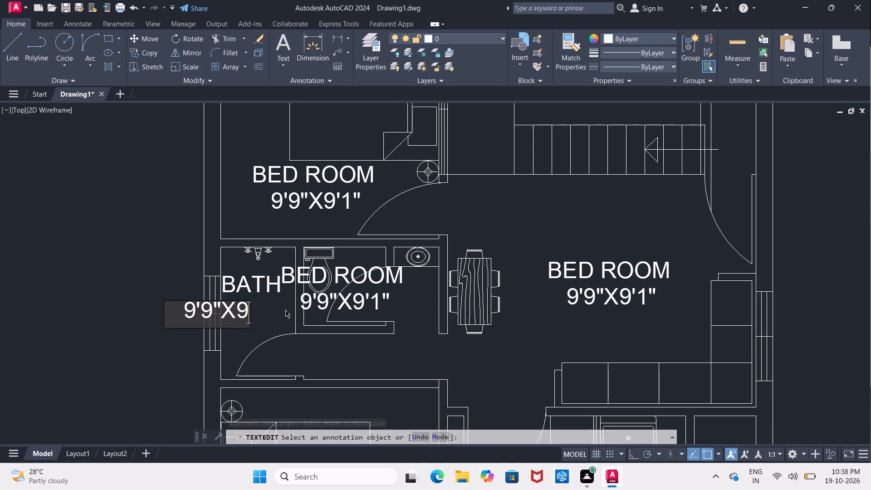
{"action": "key", "text": "BackSpace"}
{"action": "key", "text": "BackSpace"}
{"action": "key", "text": "BackSpace"}
{"action": "key", "text": "BackSpace"}
{"action": "key", "text": "BackSpace"}
{"action": "key", "text": "BackSpace"}
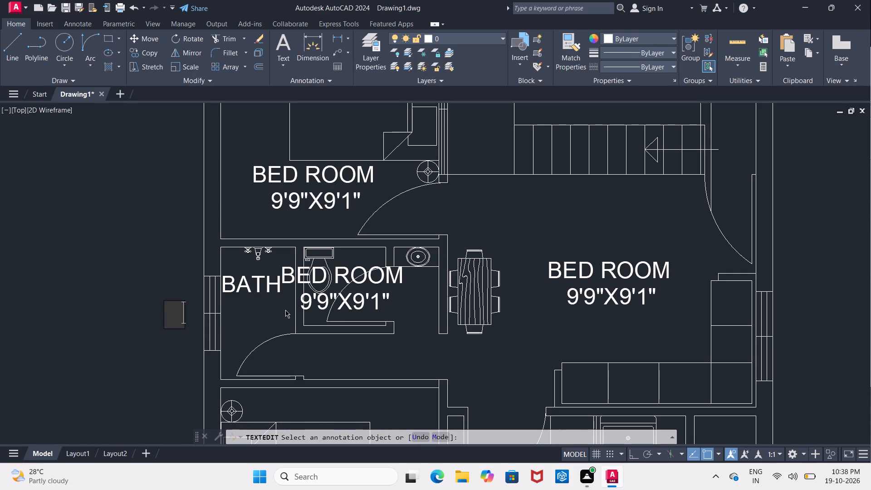
{"action": "type", "text": "3'4\""}
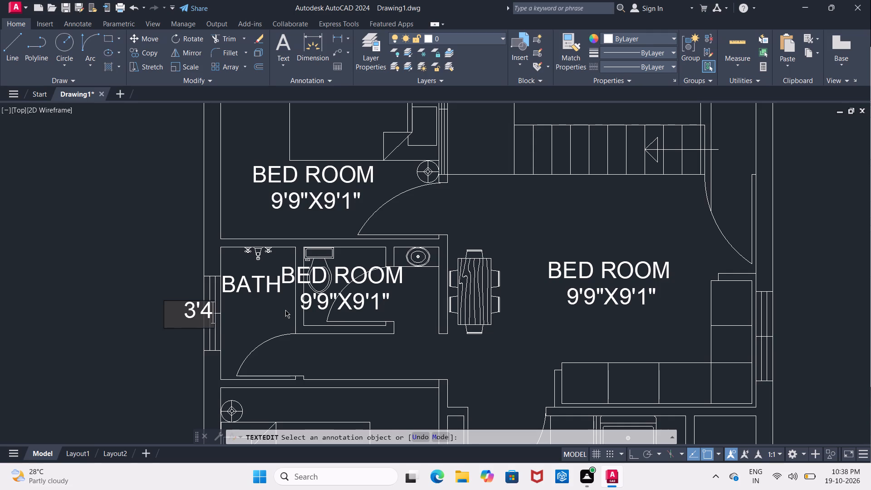
{"action": "type", "text": "X5'11\""}
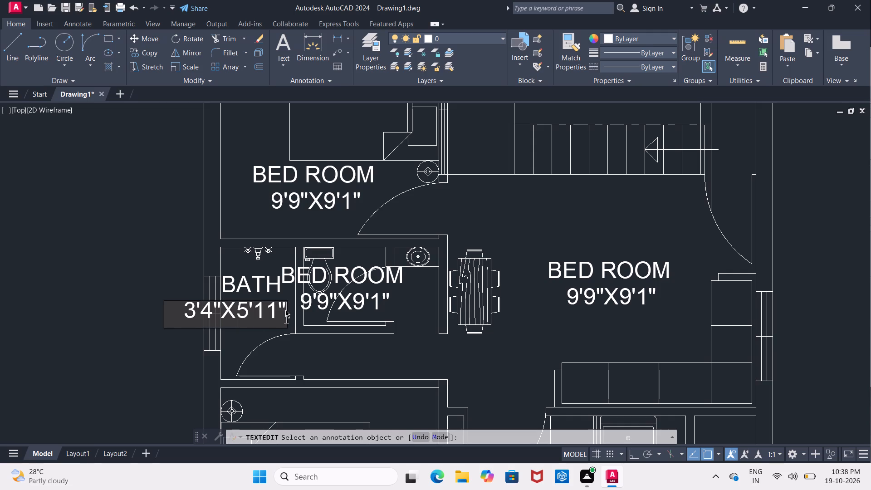
Indent the bathing room's size line by four spaces to centre it under "BATH" and finish text editing.
{"action": "left_click", "coordinate": [186, 317]}
{"action": "key", "text": "space"}
{"action": "key", "text": "space"}
{"action": "key", "text": "space"}
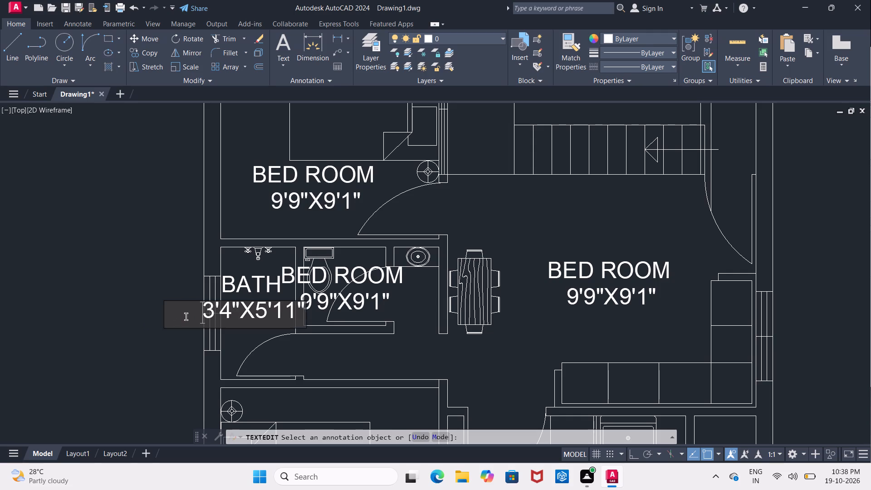
{"action": "key", "text": "space"}
{"action": "left_click", "coordinate": [252, 335]}
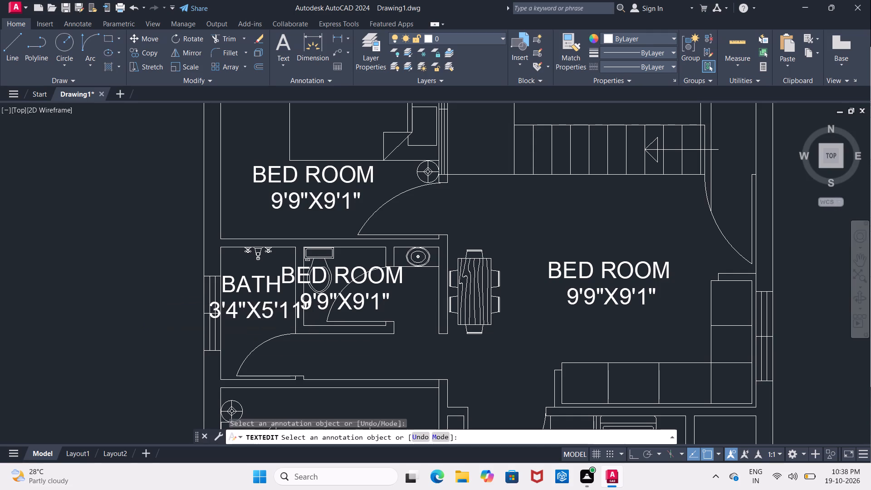
{"action": "key", "text": "Escape"}
Scale down both lines of the "BATH" label together to suit the narrow bathing room.
{"action": "left_click_drag", "start_coordinate": [248, 284], "coordinate": [248, 292]}
{"action": "left_click", "coordinate": [256, 318]}
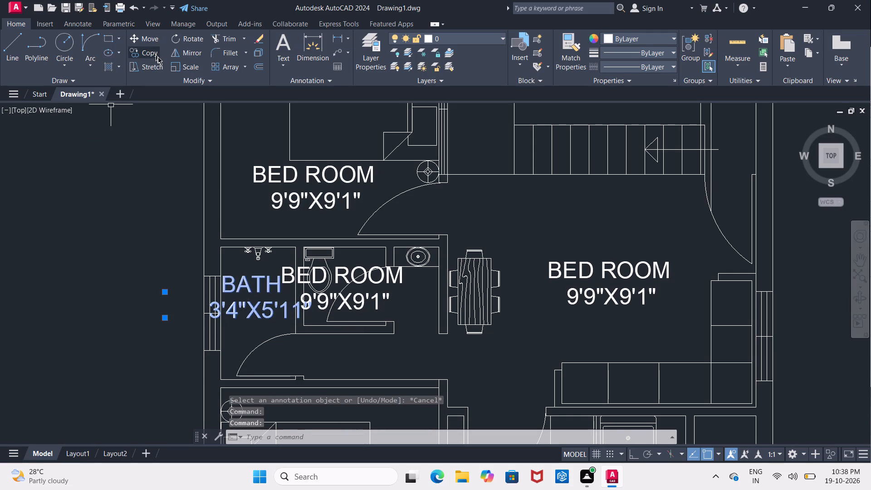
{"action": "left_click", "coordinate": [174, 64]}
{"action": "left_click", "coordinate": [237, 286]}
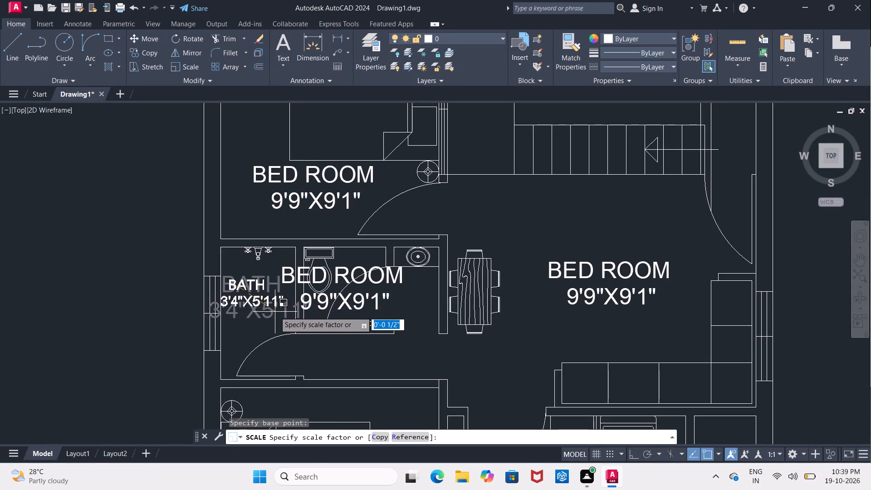
{"action": "left_click", "coordinate": [275, 312]}
Move both lines of the "BATH" label slightly southeast so they sit clear inside the bathing room's walls.
{"action": "left_click", "coordinate": [249, 288]}
{"action": "left_click", "coordinate": [252, 308]}
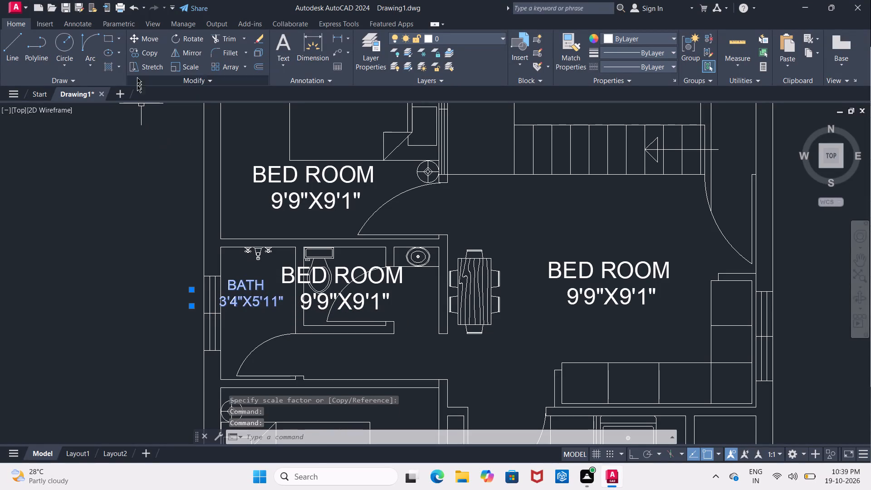
{"action": "left_click", "coordinate": [152, 43]}
{"action": "left_click", "coordinate": [249, 293]}
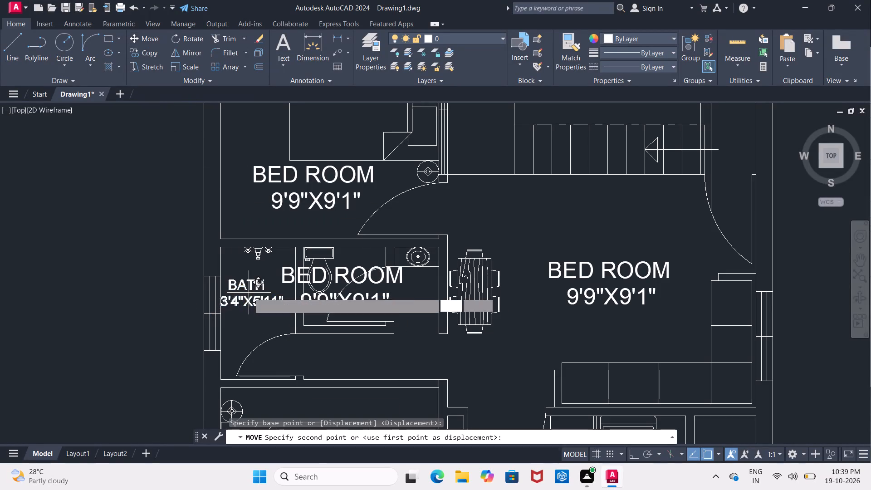
{"action": "left_click", "coordinate": [257, 299]}
Replace the name line of the toilet's label with "TOILET", indented by four spaces.
{"action": "left_click", "coordinate": [314, 275]}
{"action": "right_click", "coordinate": [314, 275]}
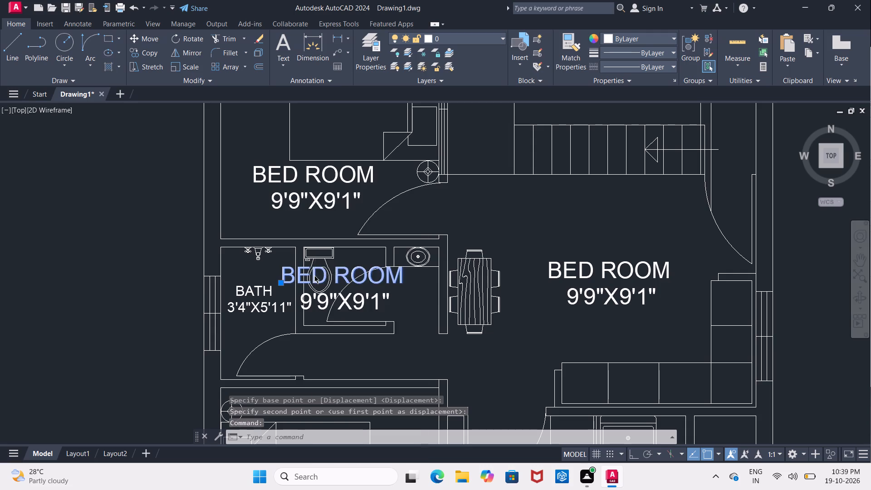
{"action": "left_click", "coordinate": [385, 199]}
{"action": "left_click", "coordinate": [401, 282]}
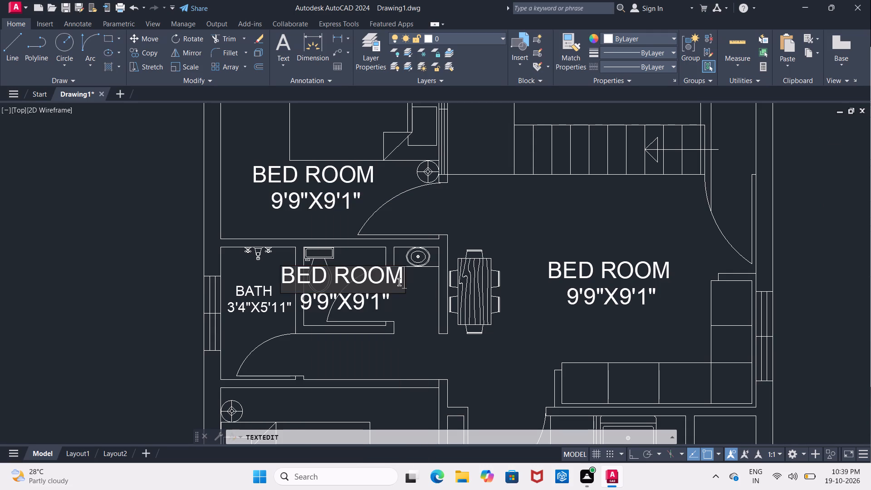
{"action": "key", "text": "BackSpace"}
{"action": "key", "text": "BackSpace"}
{"action": "key", "text": "BackSpace"}
{"action": "key", "text": "BackSpace"}
{"action": "key", "text": "BackSpace"}
{"action": "key", "text": "BackSpace"}
{"action": "key", "text": "BackSpace"}
{"action": "key", "text": "BackSpace"}
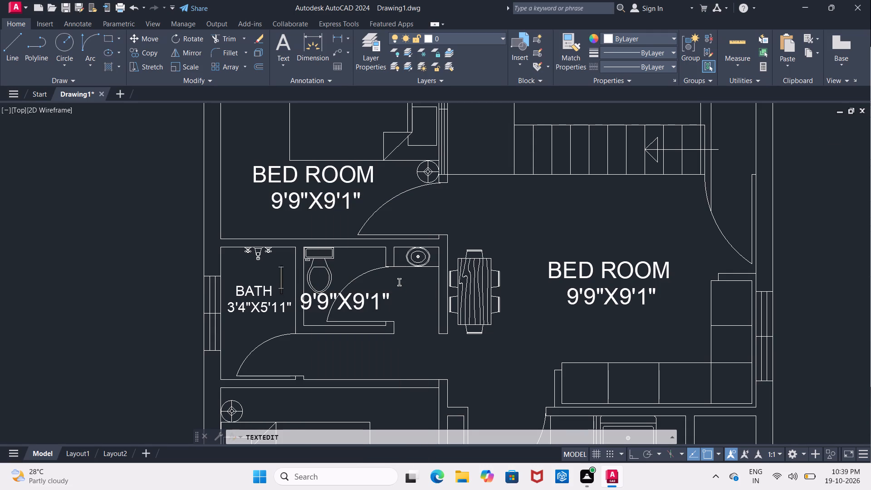
{"action": "key", "text": "space"}
{"action": "key", "text": "space"}
{"action": "key", "text": "space"}
{"action": "key", "text": "space"}
{"action": "type", "text": "TOILET"}
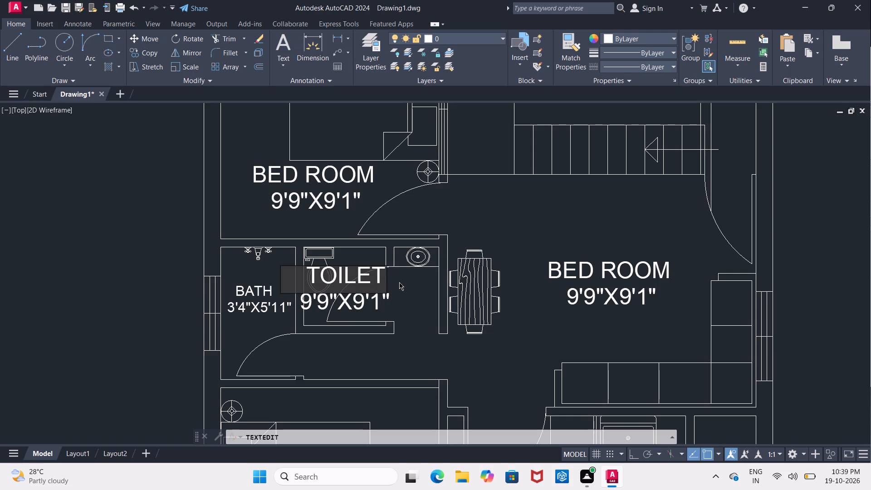
Change the size line of the toilet's label to 3'8"X3'6" and finish text editing.
{"action": "left_click", "coordinate": [422, 312]}
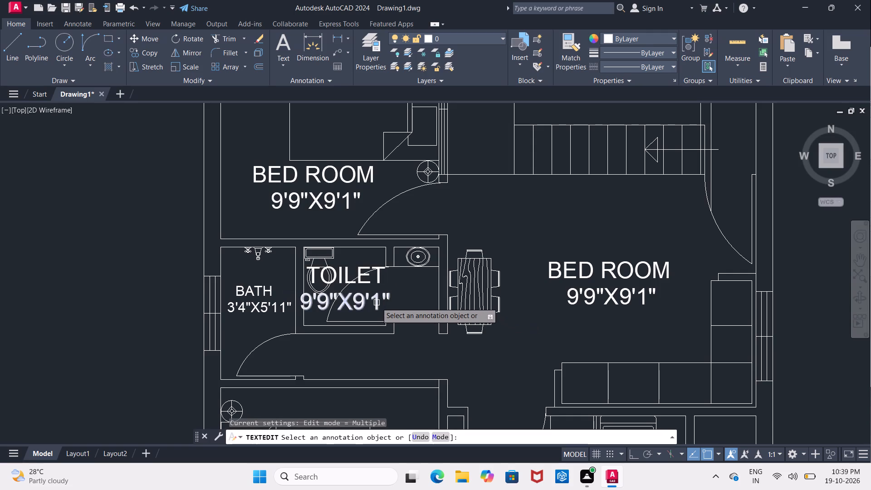
{"action": "double_click", "coordinate": [377, 303]}
{"action": "left_click", "coordinate": [377, 303]}
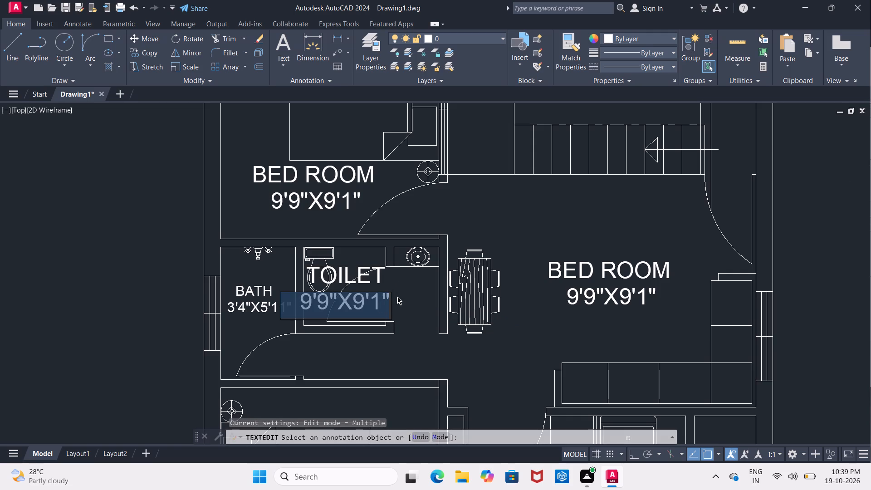
{"action": "left_click", "coordinate": [387, 306]}
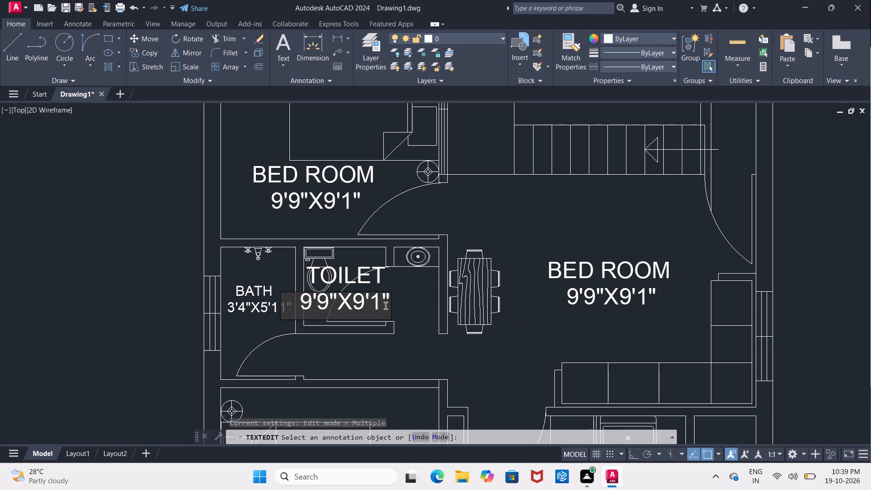
{"action": "left_click", "coordinate": [386, 306]}
{"action": "key", "text": "BackSpace"}
{"action": "key", "text": "BackSpace"}
{"action": "key", "text": "BackSpace"}
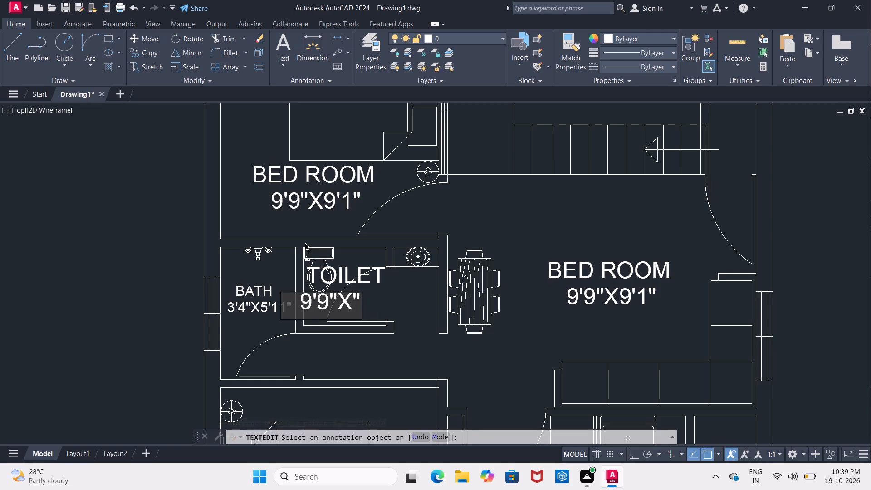
{"action": "type", "text": "3'6"}
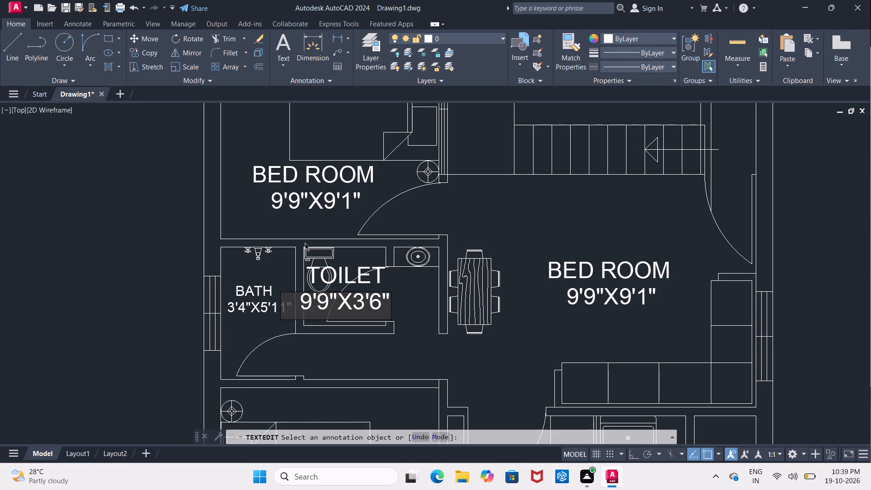
{"action": "key", "text": "Left"}
{"action": "key", "text": "Left"}
{"action": "key", "text": "Left"}
{"action": "key", "text": "Left"}
{"action": "key", "text": "Left"}
{"action": "key", "text": "BackSpace"}
{"action": "key", "text": "8"}
{"action": "key", "text": "Left"}
{"action": "key", "text": "Left"}
{"action": "key", "text": "BackSpace"}
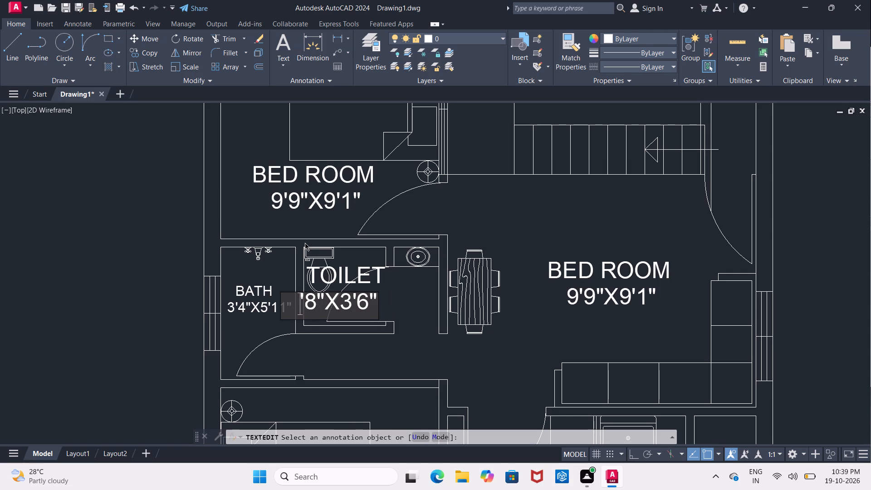
{"action": "key", "text": "3"}
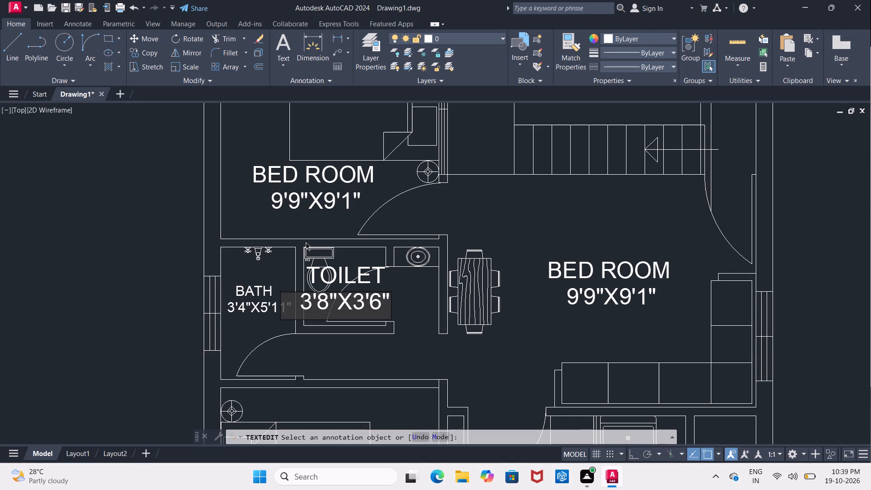
{"action": "left_click", "coordinate": [403, 354]}
{"action": "key", "text": "Escape"}
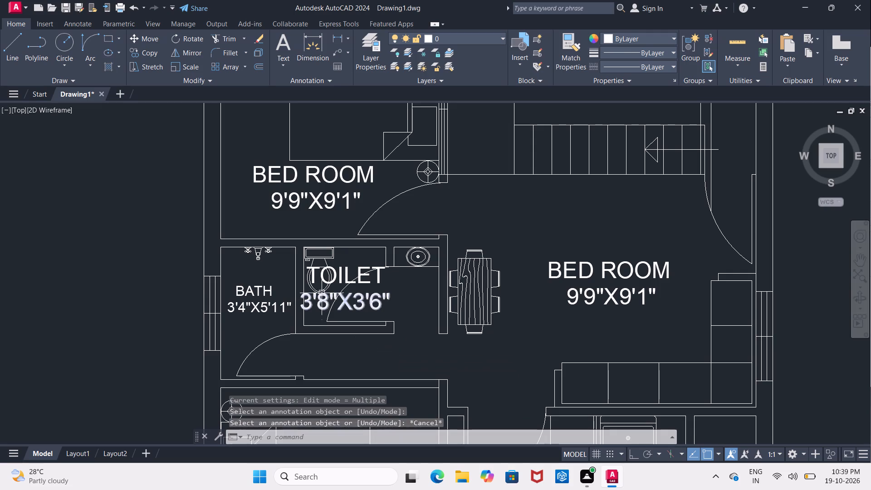
Scale down both lines of the "TOILET" label together to suit the small toilet room.
{"action": "left_click", "coordinate": [332, 279]}
{"action": "left_click", "coordinate": [360, 302]}
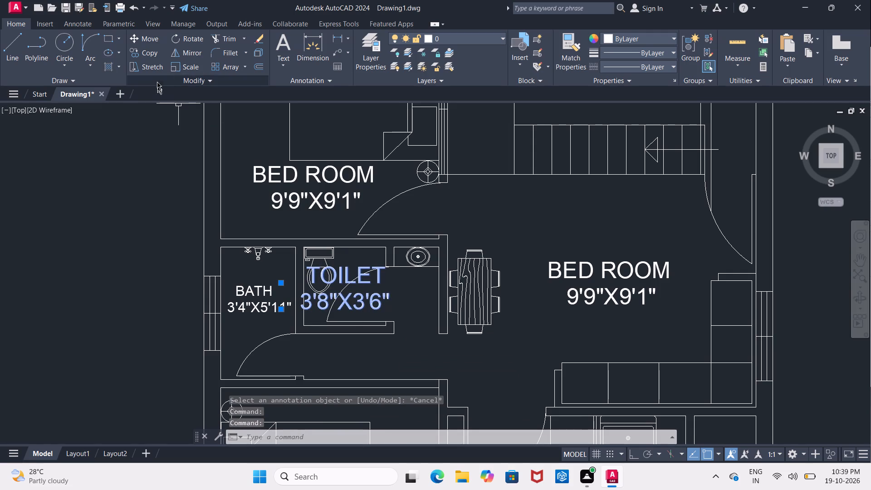
{"action": "left_click", "coordinate": [180, 69]}
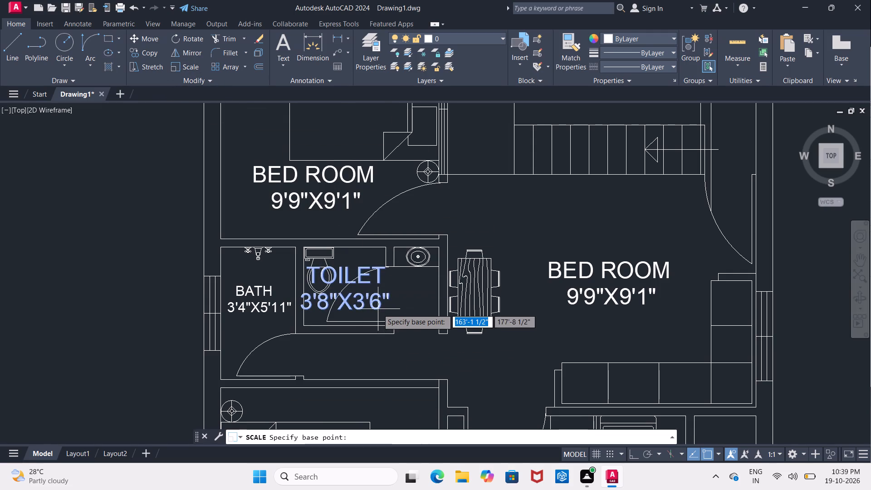
{"action": "left_click", "coordinate": [314, 269]}
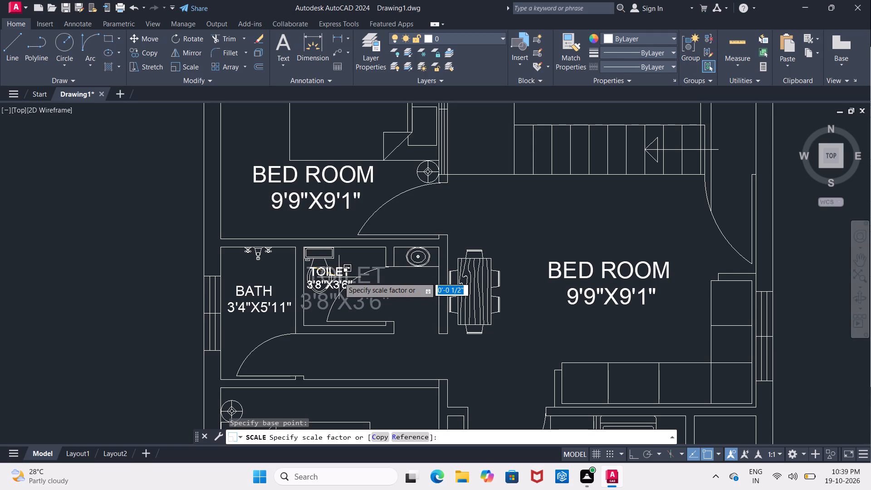
{"action": "left_click", "coordinate": [355, 289]}
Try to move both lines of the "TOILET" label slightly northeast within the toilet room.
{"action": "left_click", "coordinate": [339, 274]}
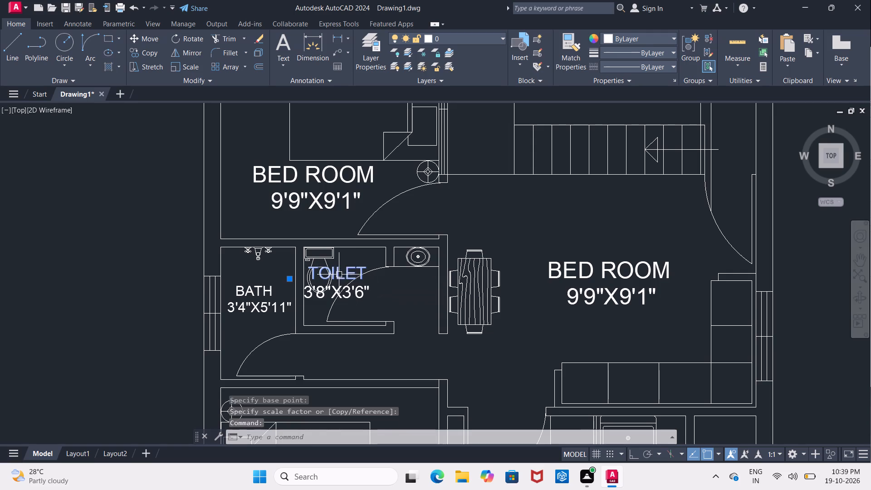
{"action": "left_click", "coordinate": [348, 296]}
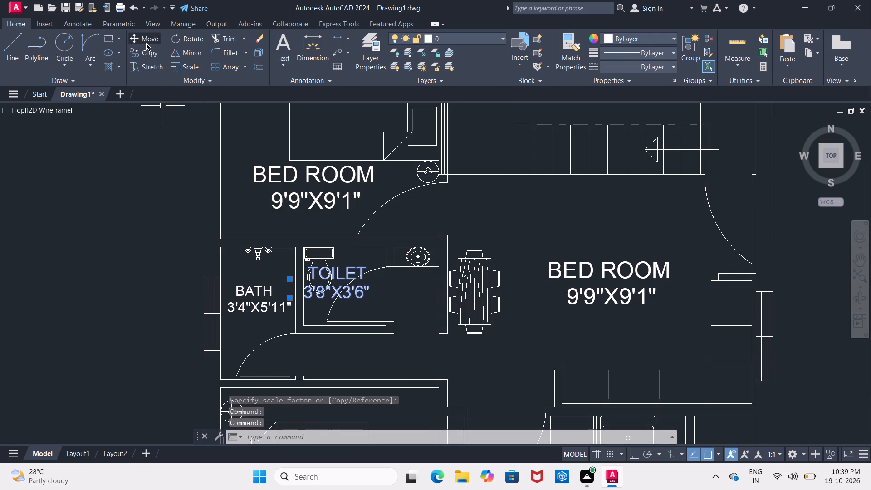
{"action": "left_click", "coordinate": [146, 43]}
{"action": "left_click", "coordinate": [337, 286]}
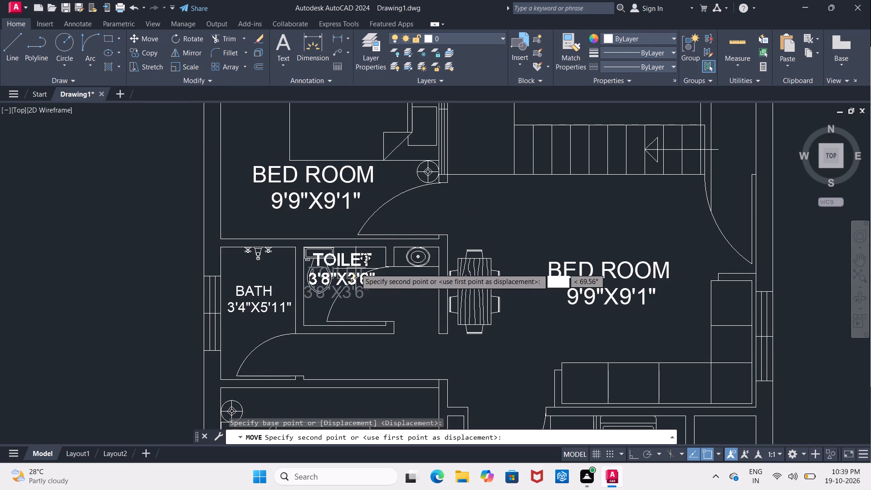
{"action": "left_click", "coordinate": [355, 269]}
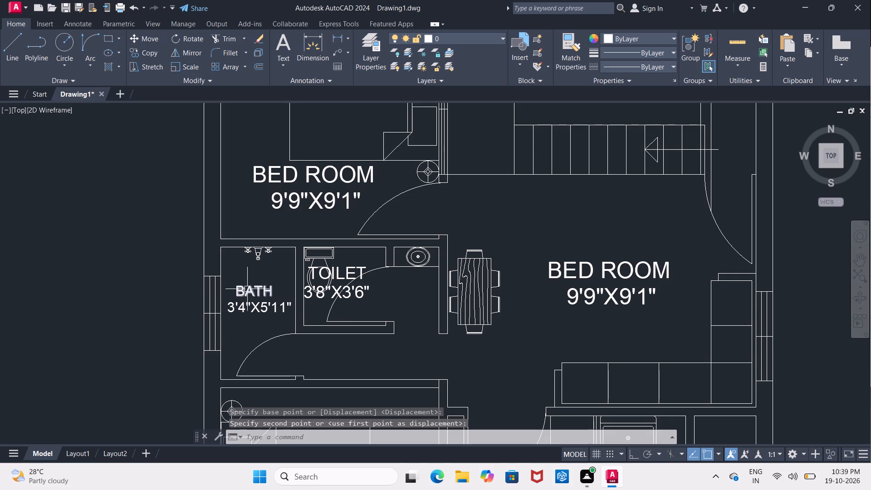
Scale both lines of the "BATH" label up very slightly from a base point on its name line.
{"action": "left_click_drag", "start_coordinate": [257, 288], "coordinate": [259, 292]}
{"action": "left_click", "coordinate": [266, 305]}
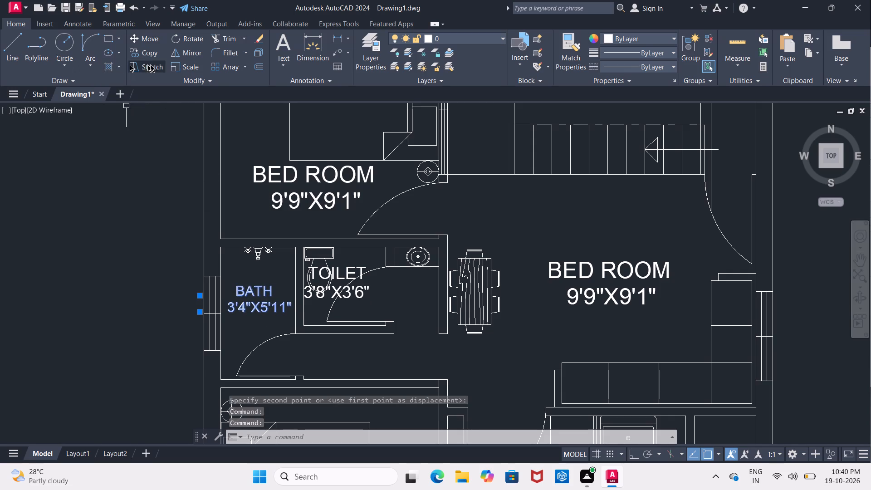
{"action": "left_click", "coordinate": [171, 67]}
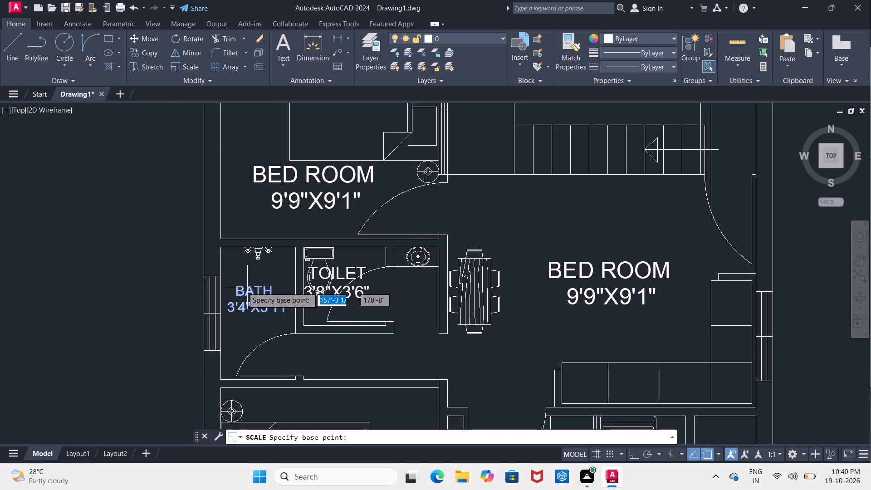
{"action": "left_click", "coordinate": [239, 287]}
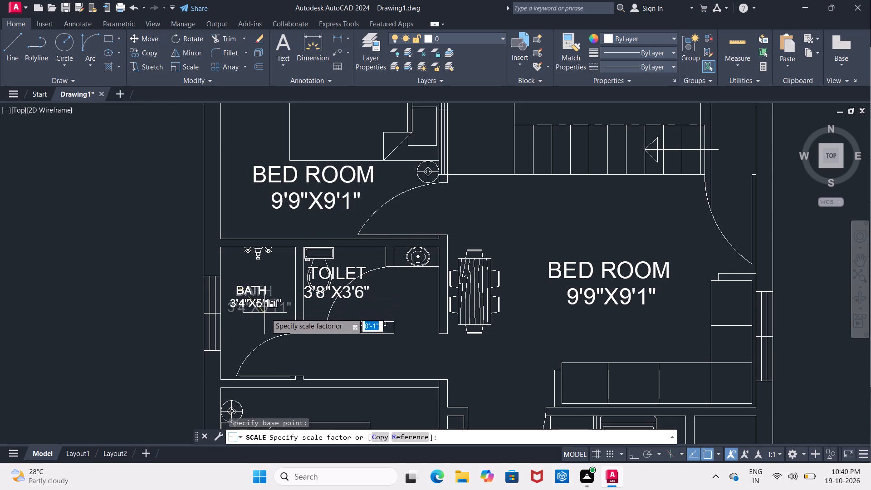
{"action": "left_click", "coordinate": [274, 321]}
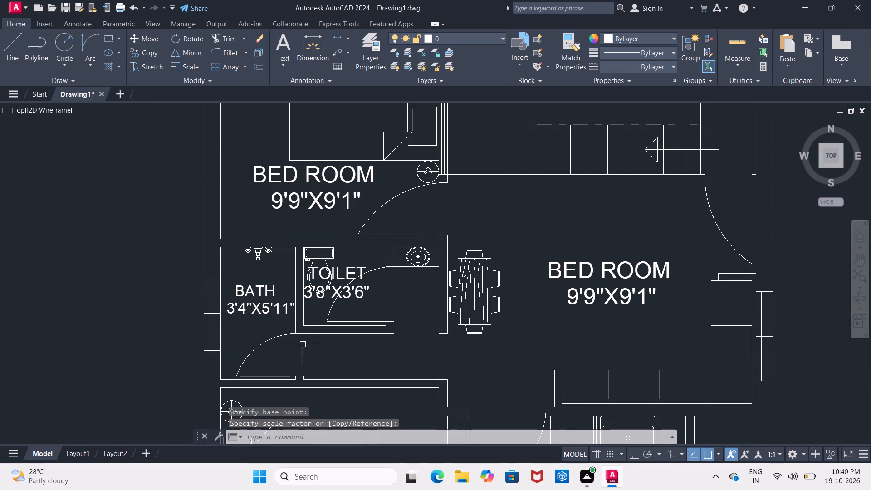
Replace the name line of the label in the central room beside the dining table with "LIVING ROOM".
{"action": "scroll", "coordinate": [304, 345], "scroll_direction": "down", "scroll_amount": 1}
{"action": "middle_click_drag", "start_coordinate": [304, 345], "coordinate": [224, 295]}
{"action": "left_click", "coordinate": [392, 248]}
{"action": "right_click", "coordinate": [394, 248]}
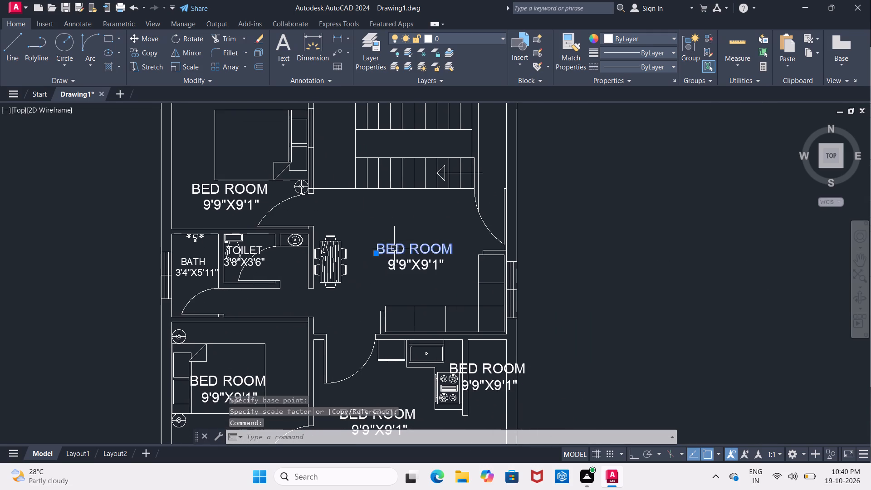
{"action": "left_click", "coordinate": [403, 197]}
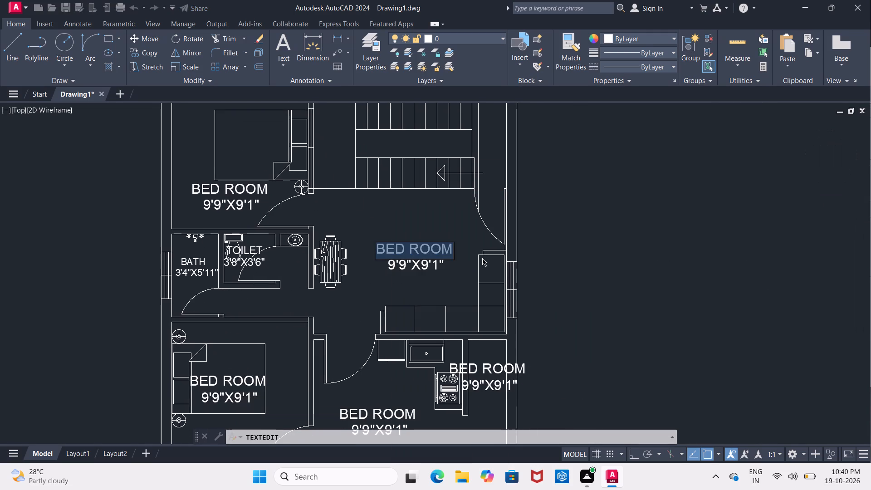
{"action": "left_click", "coordinate": [448, 256]}
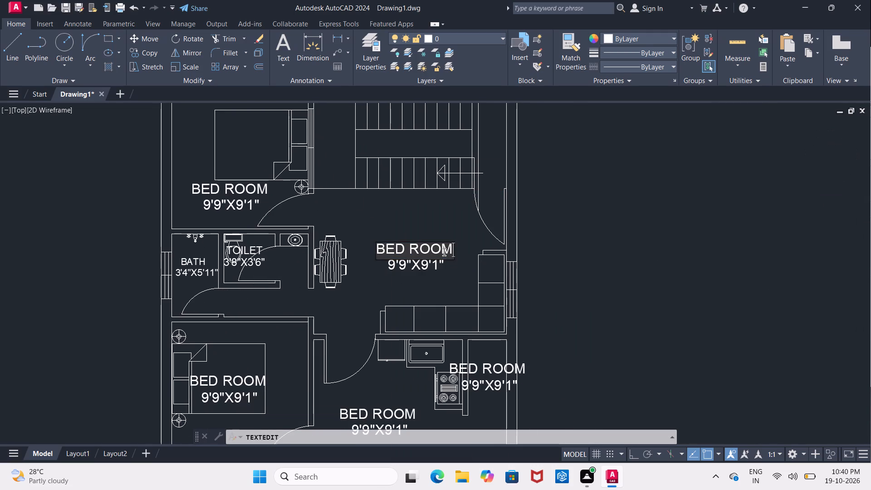
{"action": "key", "text": "BackSpace"}
{"action": "key", "text": "BackSpace"}
{"action": "key", "text": "BackSpace"}
{"action": "key", "text": "BackSpace"}
{"action": "key", "text": "BackSpace"}
{"action": "key", "text": "BackSpace"}
{"action": "key", "text": "BackSpace"}
{"action": "key", "text": "BackSpace"}
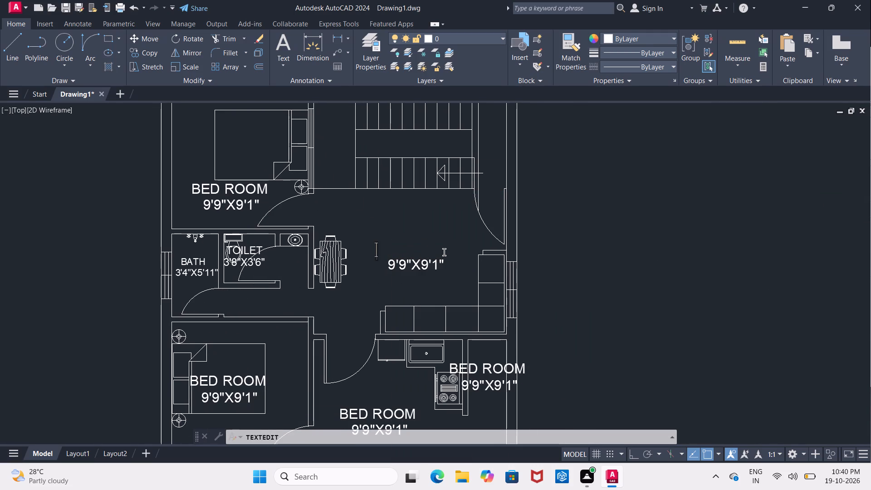
{"action": "type", "text": "LIVING"}
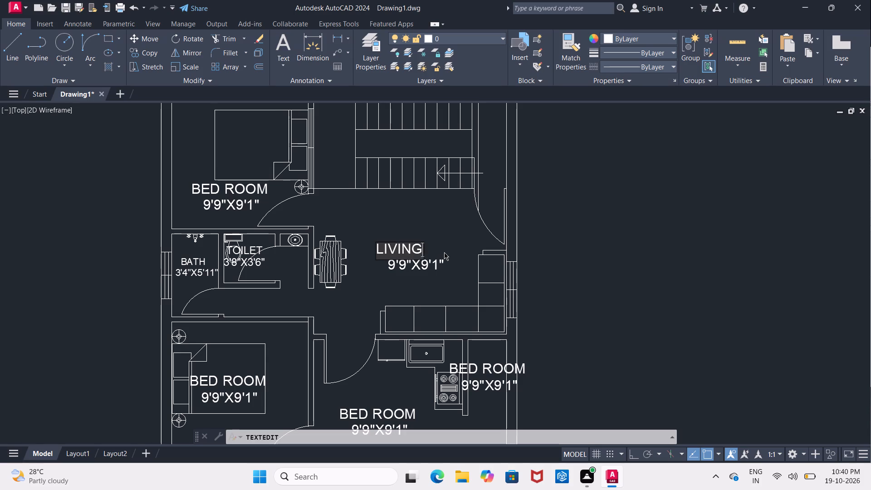
{"action": "key", "text": "space"}
{"action": "type", "text": "ROOM"}
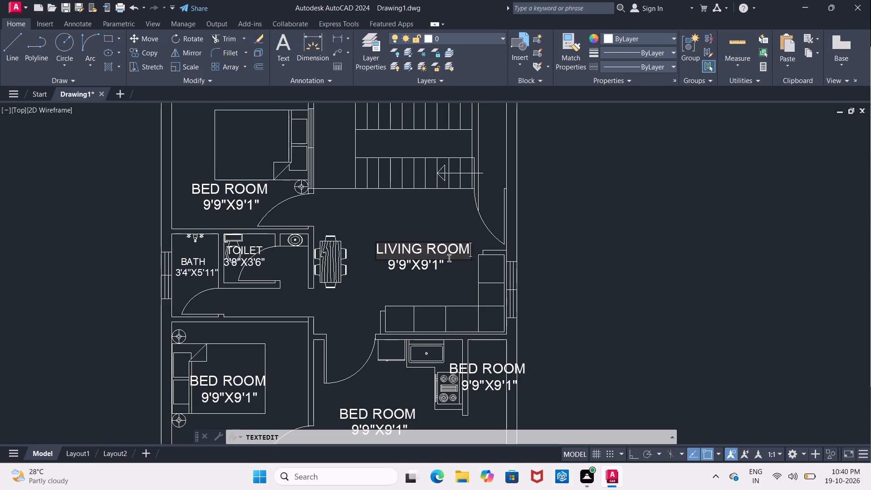
{"action": "left_click", "coordinate": [419, 269]}
Replace the size line under "LIVING ROOM" with 13'5"X10'5", keeping its indent.
{"action": "double_click", "coordinate": [431, 266]}
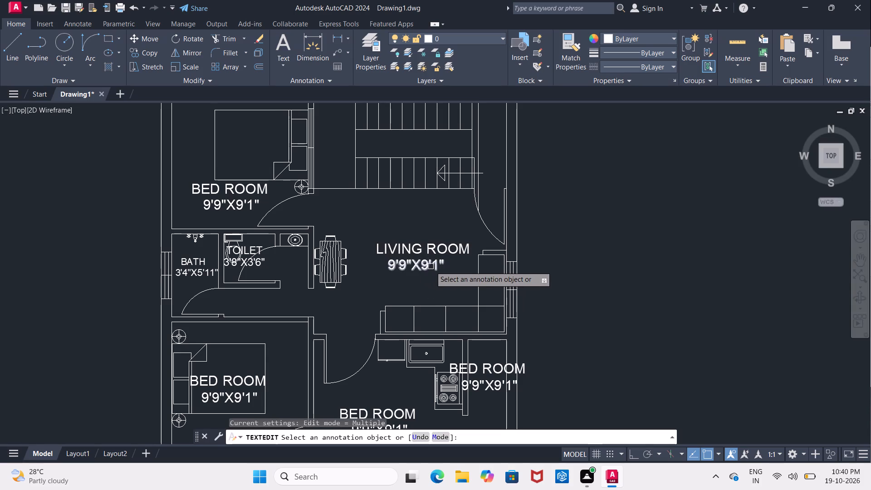
{"action": "left_click", "coordinate": [438, 266]}
{"action": "left_click", "coordinate": [435, 266]}
{"action": "left_click", "coordinate": [443, 271]}
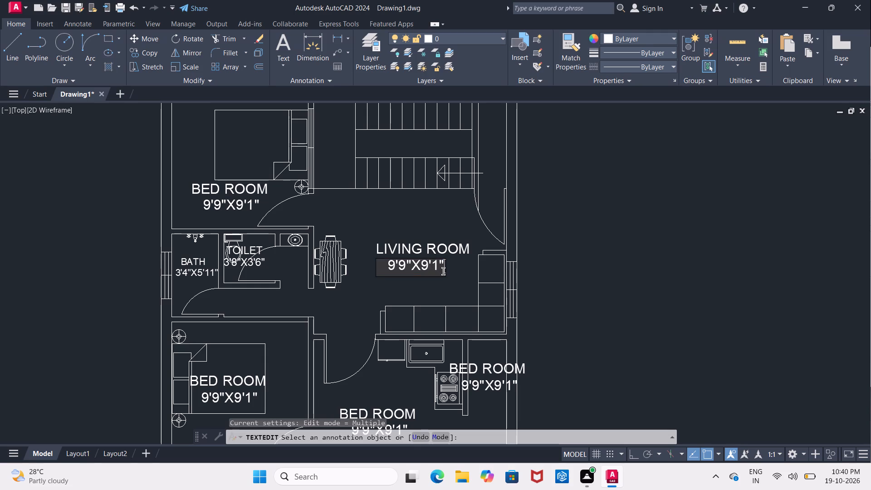
{"action": "key", "text": "BackSpace"}
{"action": "key", "text": "BackSpace"}
{"action": "key", "text": "BackSpace"}
{"action": "key", "text": "BackSpace"}
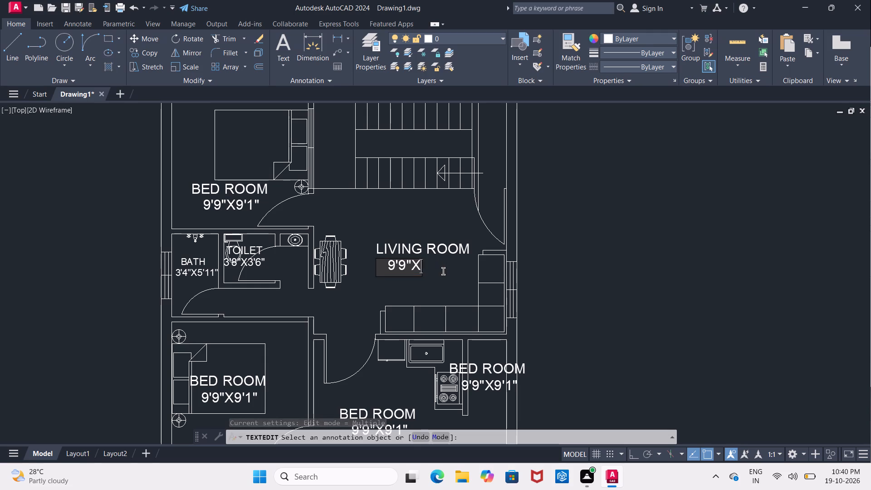
{"action": "key", "text": "BackSpace"}
{"action": "key", "text": "BackSpace"}
{"action": "key", "text": "BackSpace"}
{"action": "key", "text": "BackSpace"}
{"action": "key", "text": "BackSpace"}
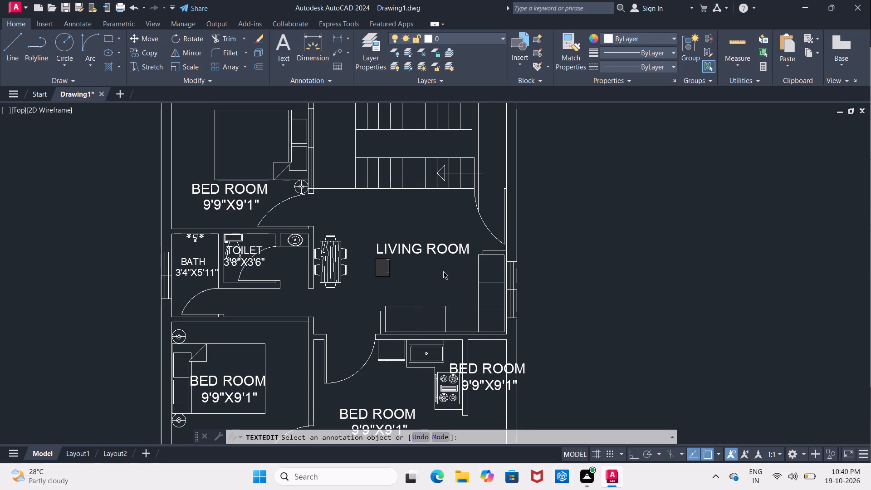
{"action": "type", "text": "13'"}
{"action": "type", "text": "5\""}
{"action": "key", "text": "x"}
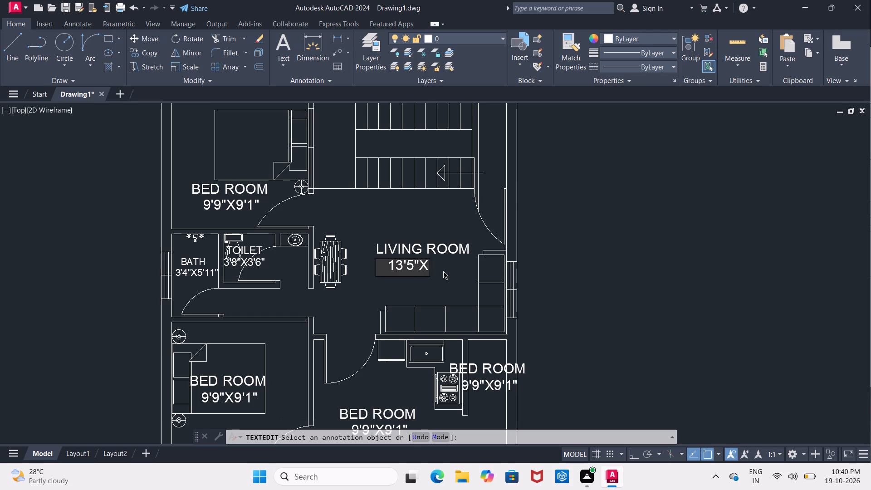
{"action": "type", "text": "10'5\""}
{"action": "left_click", "coordinate": [375, 322]}
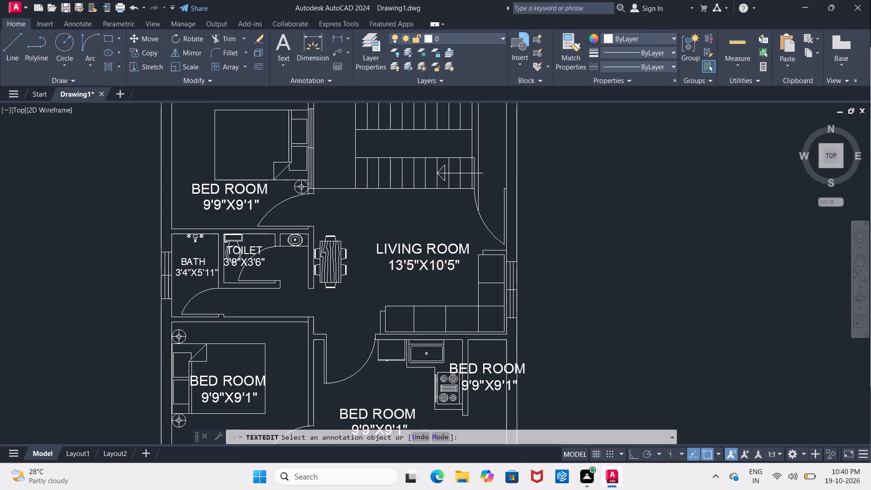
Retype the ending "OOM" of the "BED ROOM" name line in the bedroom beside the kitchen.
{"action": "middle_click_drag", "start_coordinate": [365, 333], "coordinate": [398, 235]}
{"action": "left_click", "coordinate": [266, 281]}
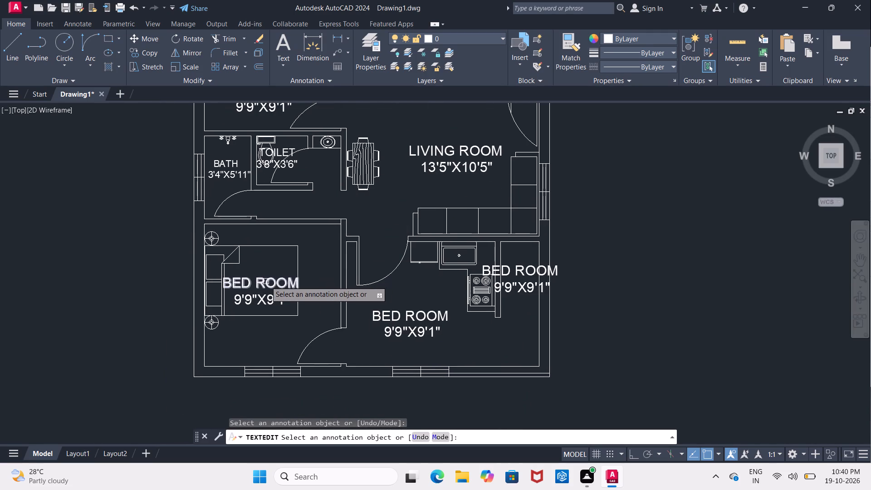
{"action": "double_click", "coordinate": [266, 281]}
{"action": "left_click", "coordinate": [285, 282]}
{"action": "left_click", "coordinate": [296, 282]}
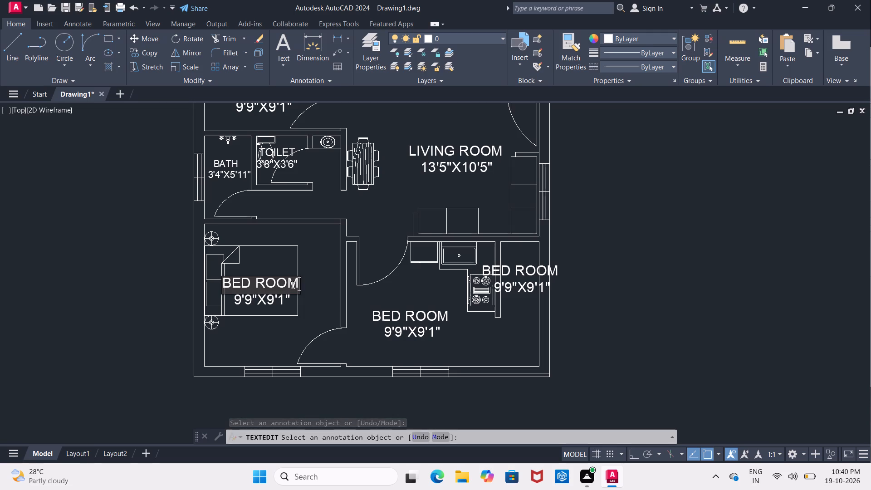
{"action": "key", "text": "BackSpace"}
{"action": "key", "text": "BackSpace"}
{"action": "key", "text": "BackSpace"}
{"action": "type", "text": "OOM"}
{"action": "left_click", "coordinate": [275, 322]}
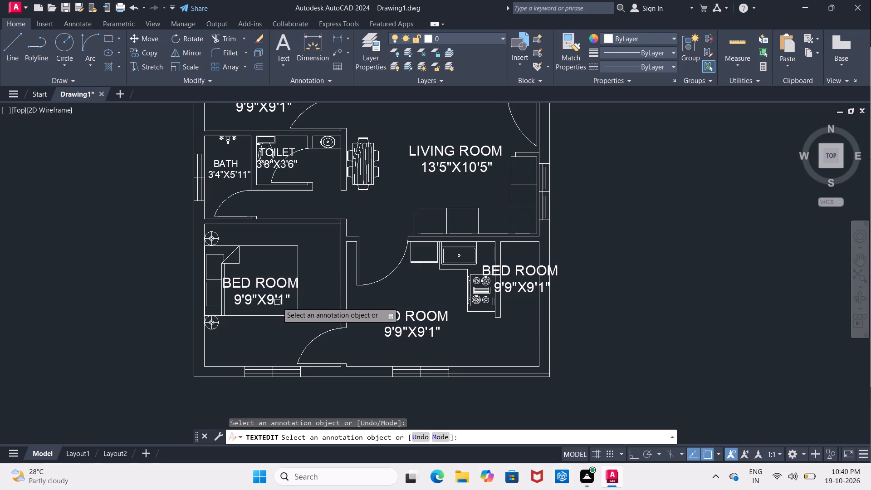
Replace the size line under "BED ROOM" in the bedroom beside the kitchen with 9'9"X10'2", keeping its indent.
{"action": "double_click", "coordinate": [282, 301]}
{"action": "left_click", "coordinate": [284, 301]}
{"action": "left_click", "coordinate": [287, 302]}
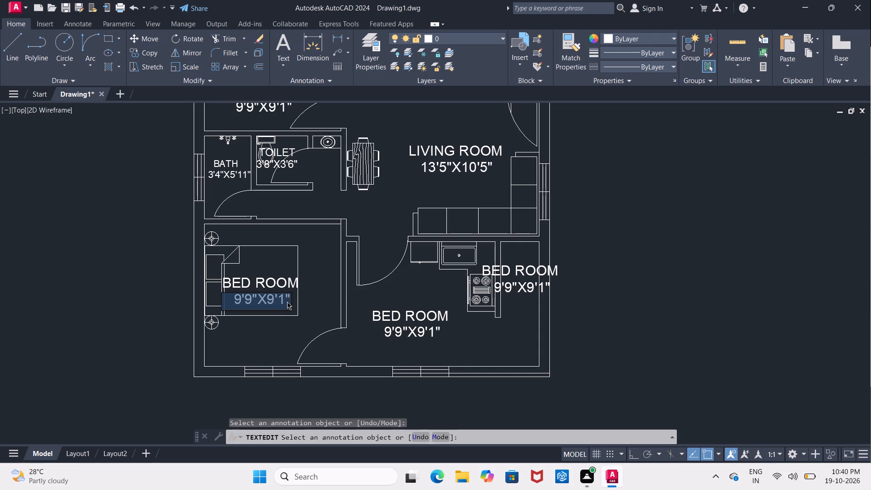
{"action": "left_click", "coordinate": [289, 303]}
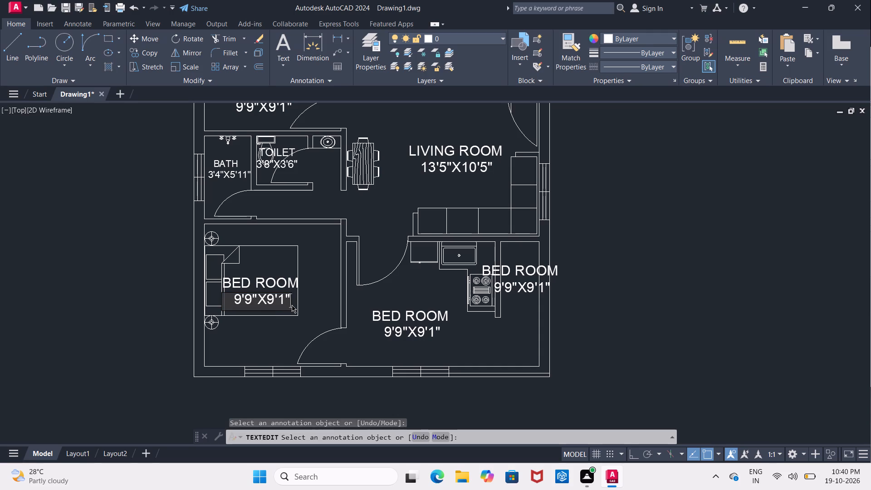
{"action": "key", "text": "BackSpace"}
{"action": "key", "text": "BackSpace"}
{"action": "key", "text": "BackSpace"}
{"action": "key", "text": "BackSpace"}
{"action": "key", "text": "BackSpace"}
{"action": "key", "text": "BackSpace"}
{"action": "key", "text": "BackSpace"}
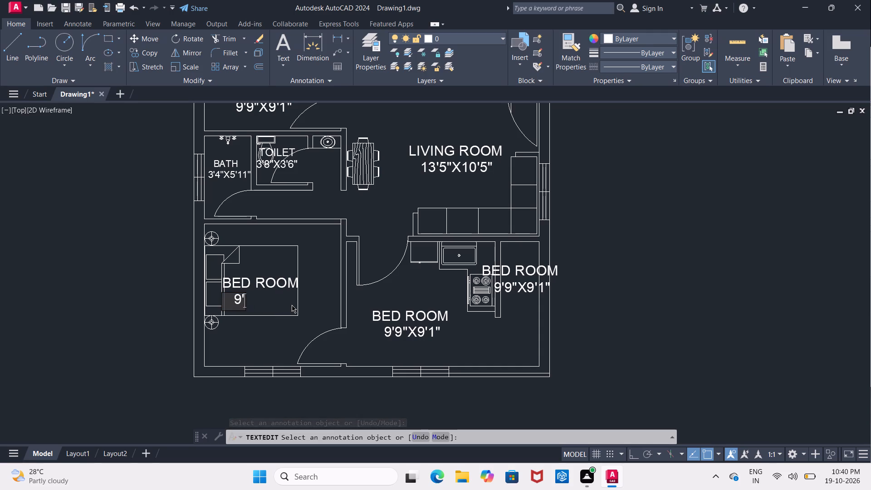
{"action": "key", "text": "BackSpace"}
{"action": "key", "text": "BackSpace"}
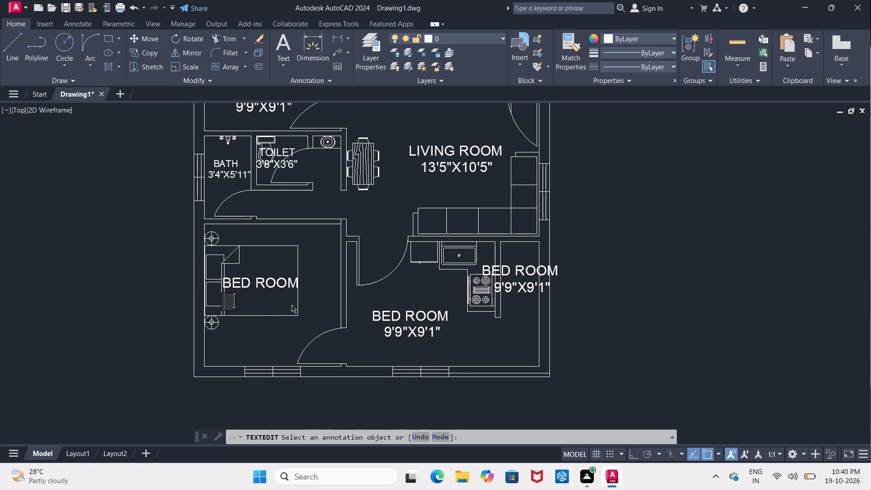
{"action": "key", "text": "9"}
{"action": "type", "text": "'9\""}
{"action": "key", "text": "x"}
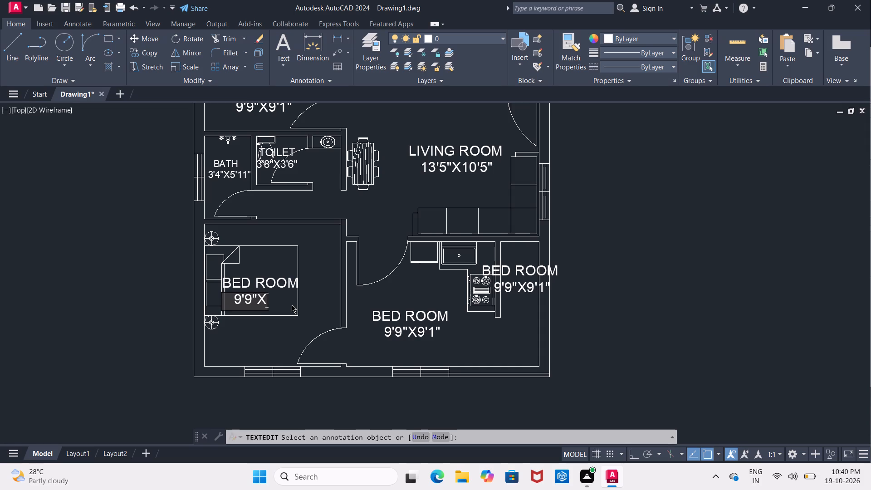
{"action": "type", "text": "10'2\""}
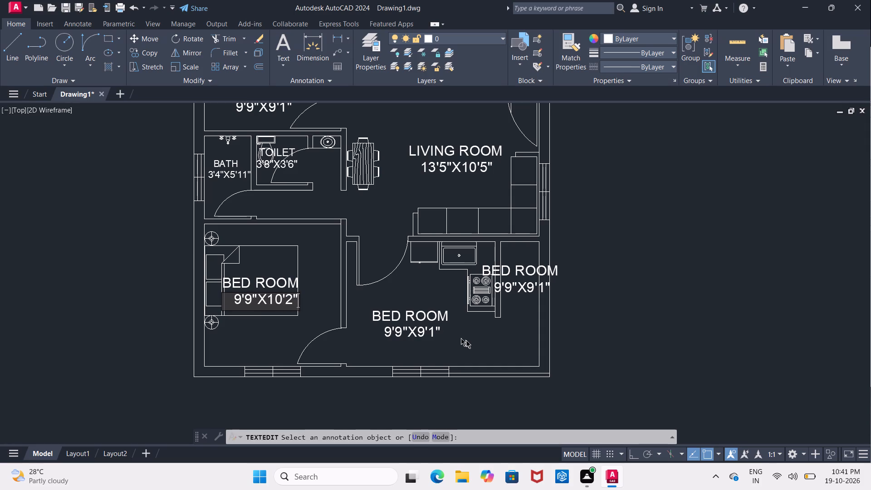
{"action": "left_click", "coordinate": [467, 340]}
Replace the name line of the label in the room with the stove and sink with "KITCHEN", indented by three spaces.
{"action": "double_click", "coordinate": [416, 317]}
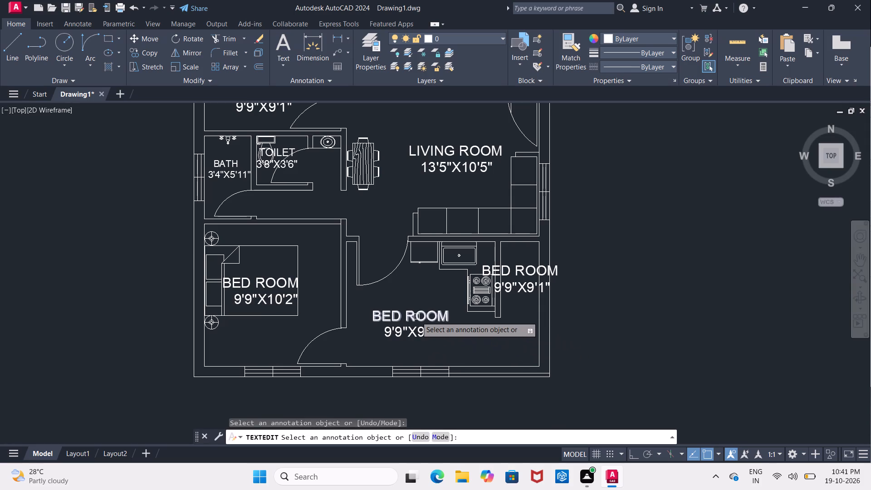
{"action": "left_click", "coordinate": [436, 318]}
{"action": "left_click", "coordinate": [444, 318]}
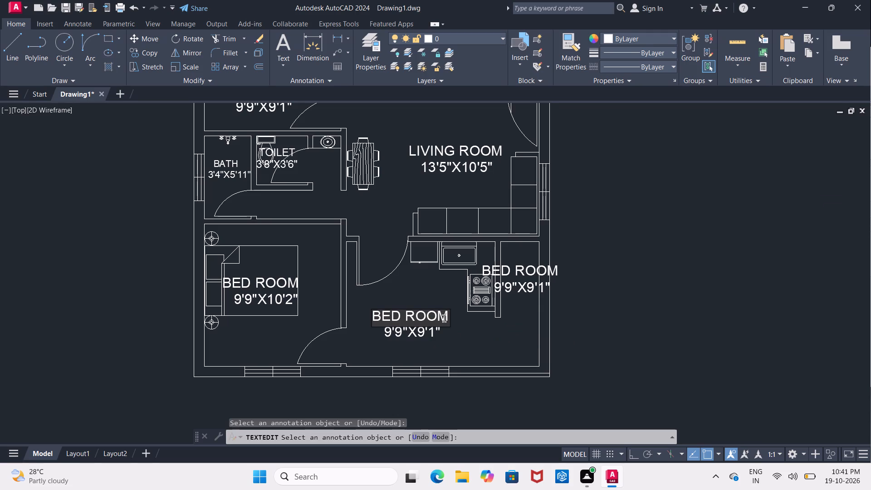
{"action": "key", "text": "BackSpace"}
{"action": "key", "text": "BackSpace"}
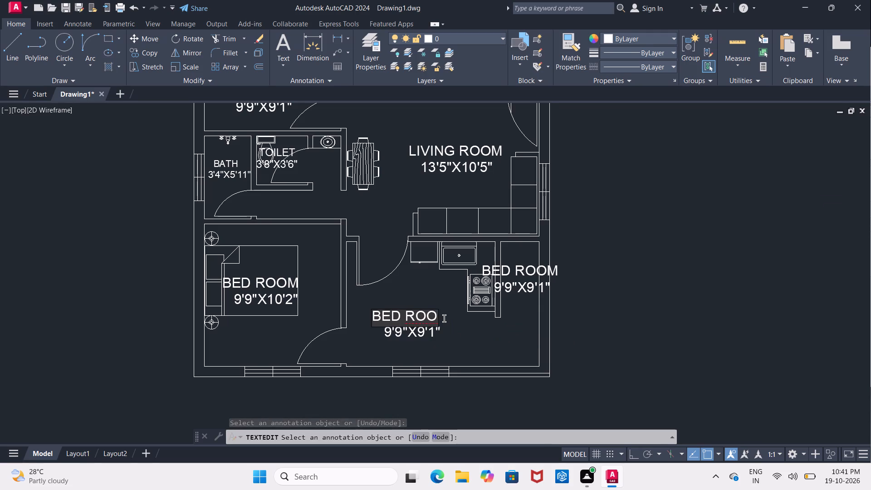
{"action": "key", "text": "BackSpace"}
{"action": "key", "text": "BackSpace"}
{"action": "key", "text": "BackSpace"}
{"action": "key", "text": "BackSpace"}
{"action": "key", "text": "BackSpace"}
{"action": "key", "text": "BackSpace"}
{"action": "key", "text": "semicolon"}
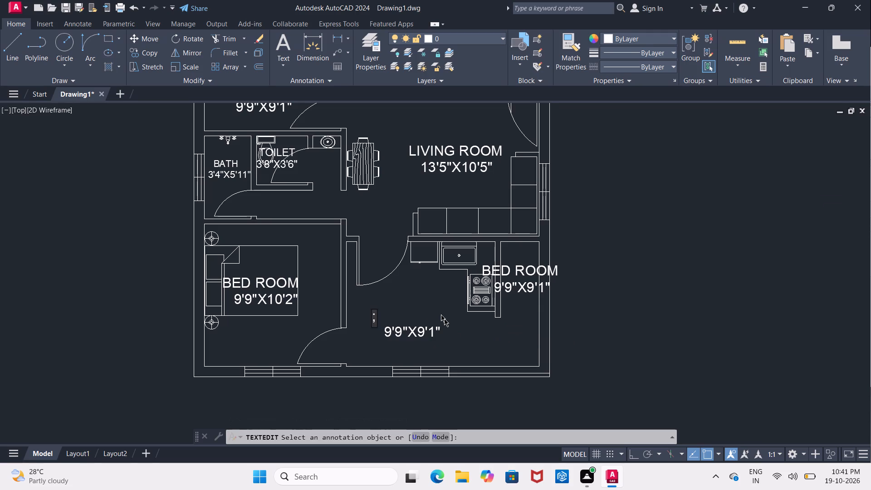
{"action": "key", "text": "BackSpace"}
{"action": "type", "text": "KIT"}
{"action": "type", "text": "CHEN"}
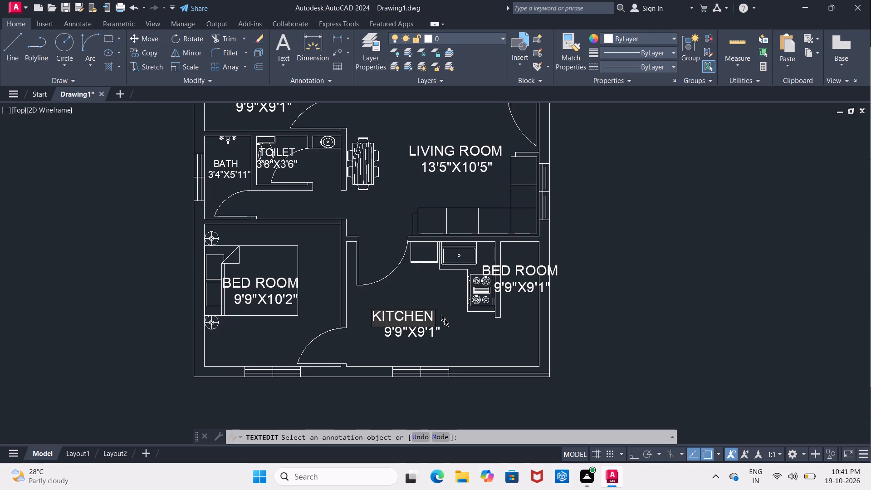
{"action": "left_click", "coordinate": [373, 318]}
{"action": "key", "text": "space"}
{"action": "key", "text": "space"}
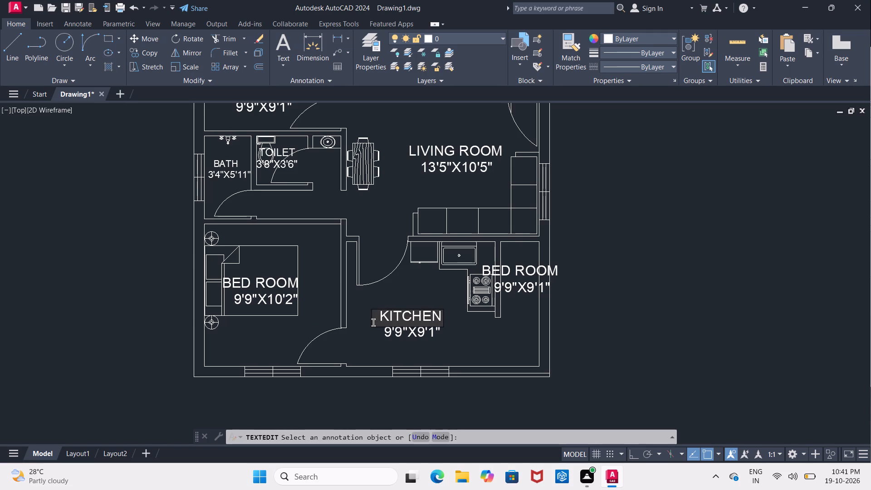
{"action": "key", "text": "space"}
{"action": "left_click", "coordinate": [409, 344]}
Replace the size line under "KITCHEN" with 10'8"X8'11" and reduce its indent to centre it beneath the name.
{"action": "left_click", "coordinate": [427, 334]}
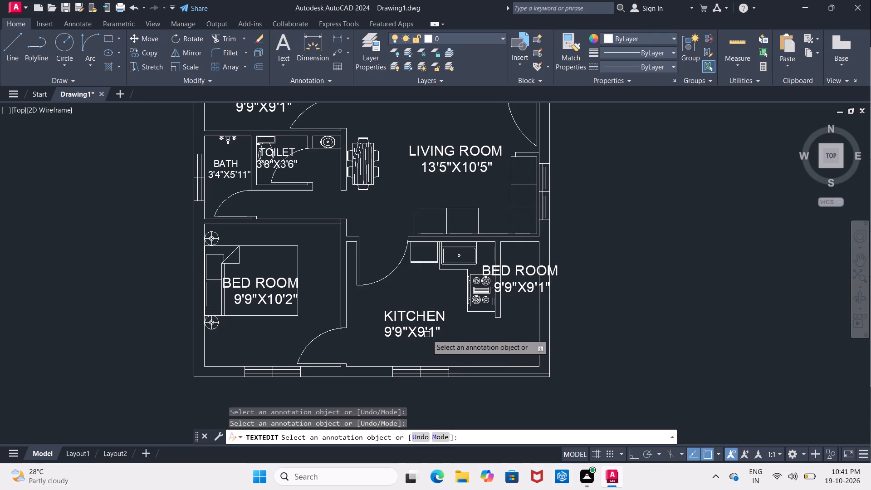
{"action": "double_click", "coordinate": [422, 334]}
{"action": "left_click", "coordinate": [431, 334]}
{"action": "left_click", "coordinate": [435, 336]}
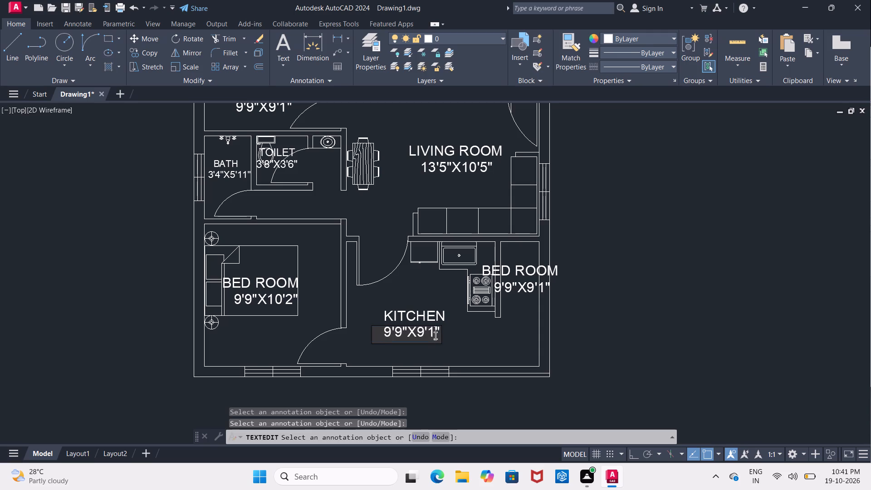
{"action": "left_click", "coordinate": [440, 336]}
{"action": "key", "text": "BackSpace"}
{"action": "key", "text": "BackSpace"}
{"action": "key", "text": "BackSpace"}
{"action": "key", "text": "BackSpace"}
{"action": "key", "text": "BackSpace"}
{"action": "key", "text": "BackSpace"}
{"action": "key", "text": "BackSpace"}
{"action": "key", "text": "BackSpace"}
{"action": "key", "text": "BackSpace"}
{"action": "key", "text": "space"}
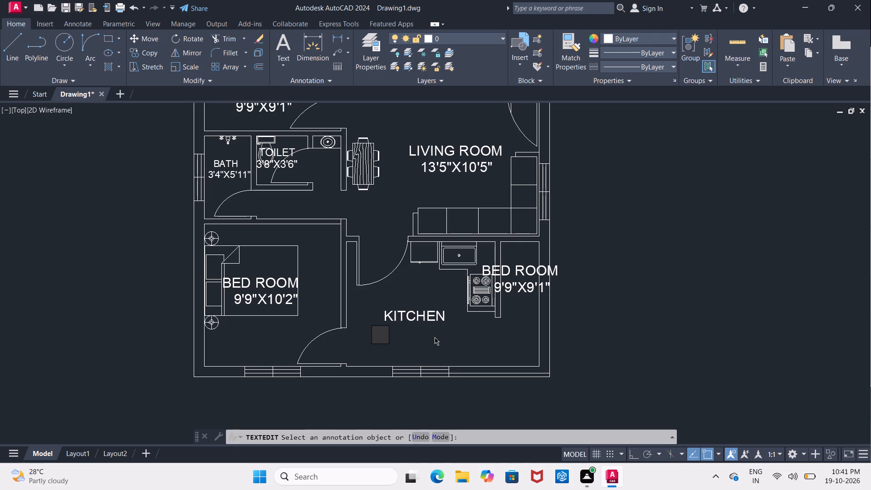
{"action": "type", "text": "10'8\""}
{"action": "key", "text": "x"}
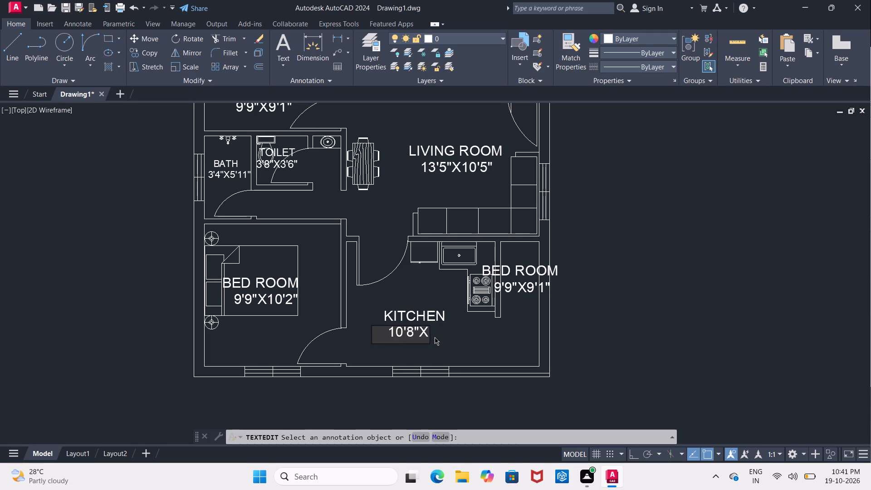
{"action": "key", "text": "8"}
{"action": "type", "text": "'11\""}
{"action": "left_click", "coordinate": [391, 333]}
{"action": "key", "text": "BackSpace"}
{"action": "key", "text": "BackSpace"}
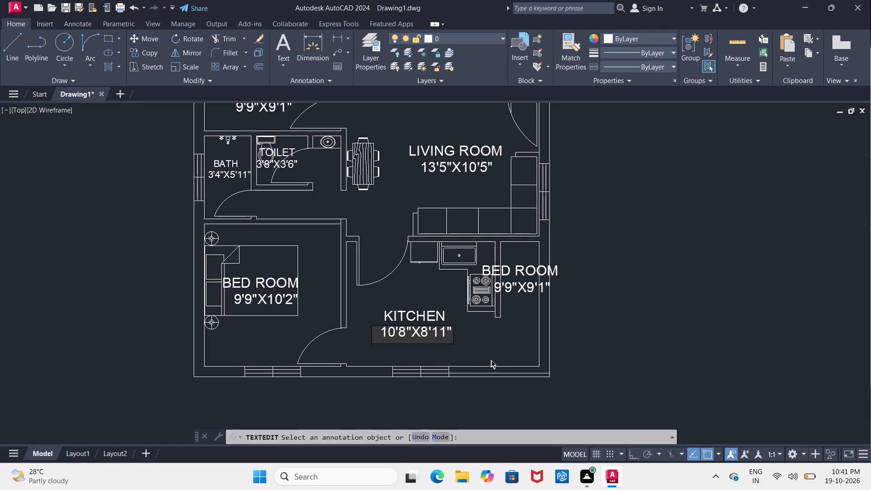
Replace the name line of the "BED ROOM" label overlapping the stove and narrow east room with "UTILITY", indented by two spaces.
{"action": "middle_click_drag", "start_coordinate": [489, 343], "coordinate": [433, 360]}
{"action": "double_click", "coordinate": [449, 288]}
{"action": "double_click", "coordinate": [452, 288]}
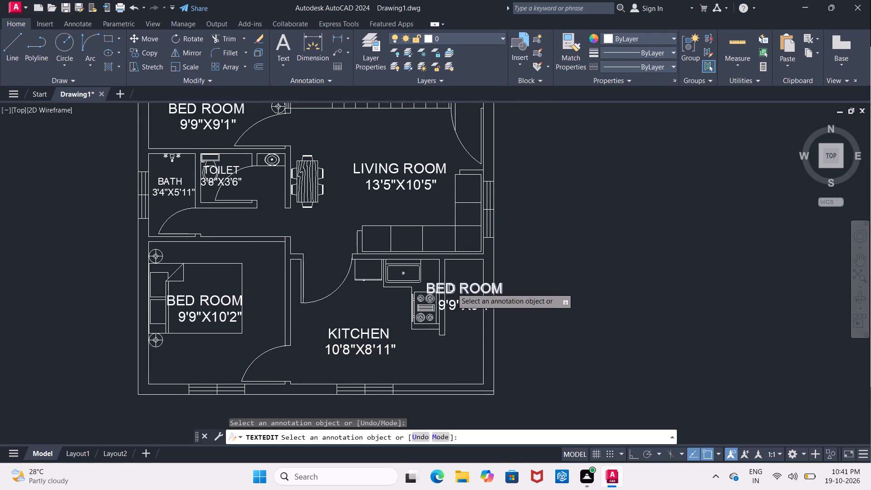
{"action": "left_click", "coordinate": [501, 290]}
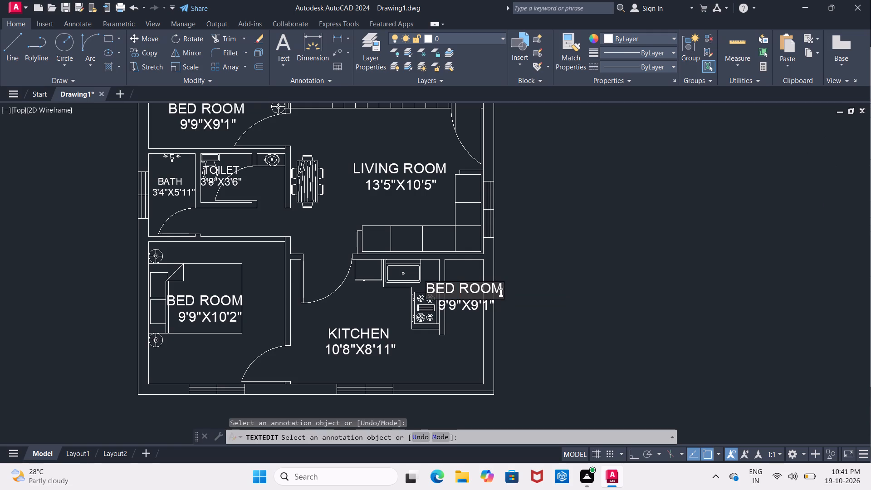
{"action": "key", "text": "BackSpace"}
{"action": "key", "text": "BackSpace"}
{"action": "key", "text": "BackSpace"}
{"action": "key", "text": "BackSpace"}
{"action": "key", "text": "BackSpace"}
{"action": "key", "text": "BackSpace"}
{"action": "key", "text": "BackSpace"}
{"action": "key", "text": "BackSpace"}
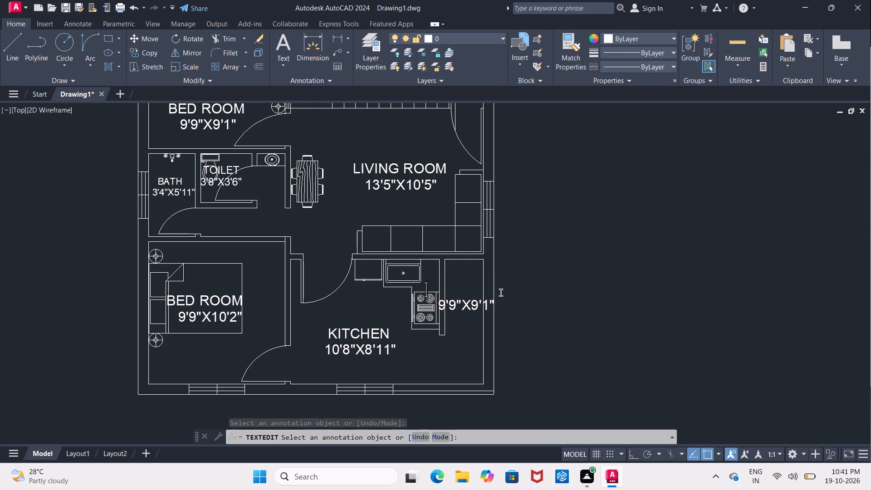
{"action": "type", "text": "UTILI"}
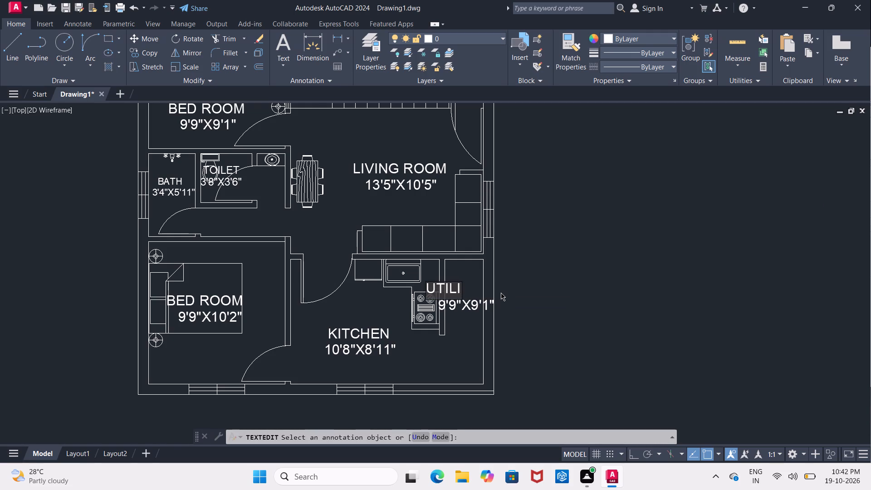
{"action": "type", "text": "TY"}
{"action": "key", "text": "Left"}
{"action": "key", "text": "Left"}
{"action": "key", "text": "Left"}
{"action": "key", "text": "Left"}
{"action": "key", "text": "Left"}
{"action": "key", "text": "Left"}
{"action": "key", "text": "Left"}
{"action": "key", "text": "space"}
{"action": "key", "text": "space"}
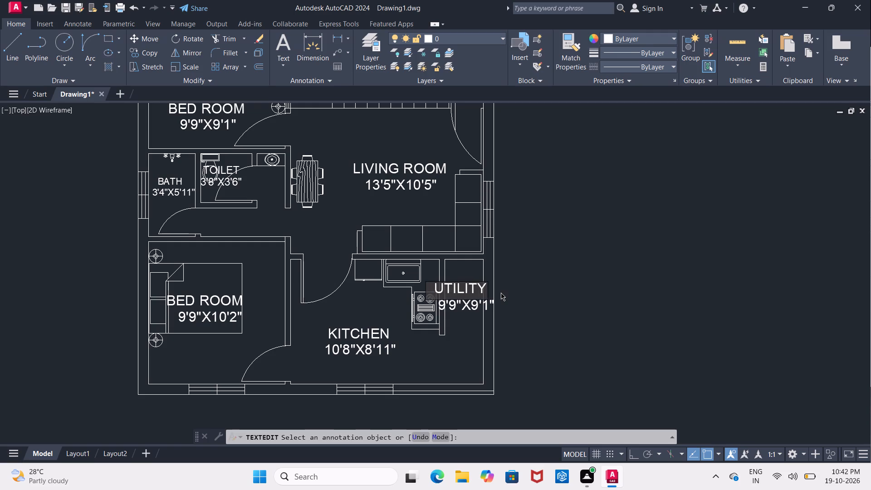
{"action": "left_click", "coordinate": [478, 305]}
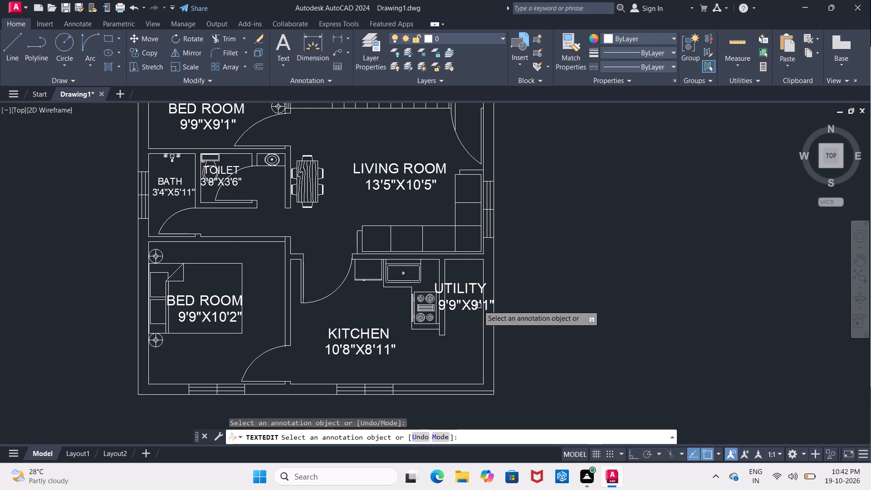
Replace the size line under "UTILITY" with 2'9"X8'11", keeping its indent.
{"action": "double_click", "coordinate": [478, 305]}
{"action": "left_click", "coordinate": [478, 305]}
{"action": "left_click", "coordinate": [491, 304]}
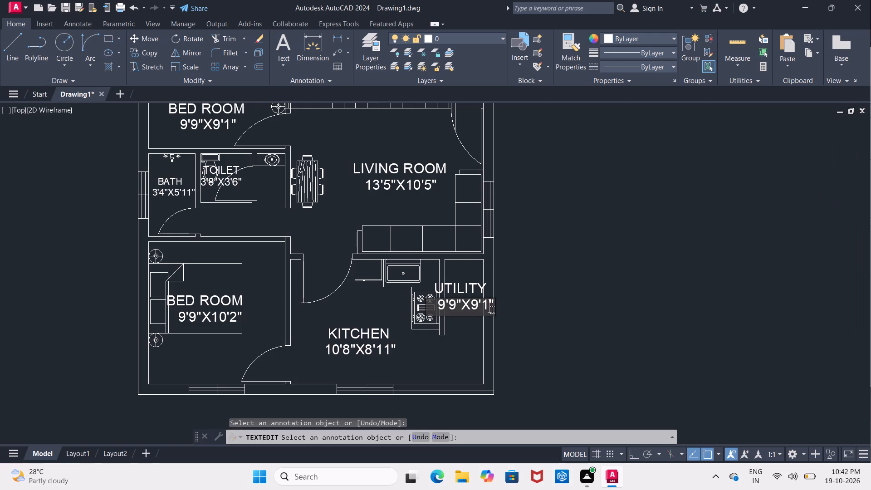
{"action": "left_click", "coordinate": [494, 310]}
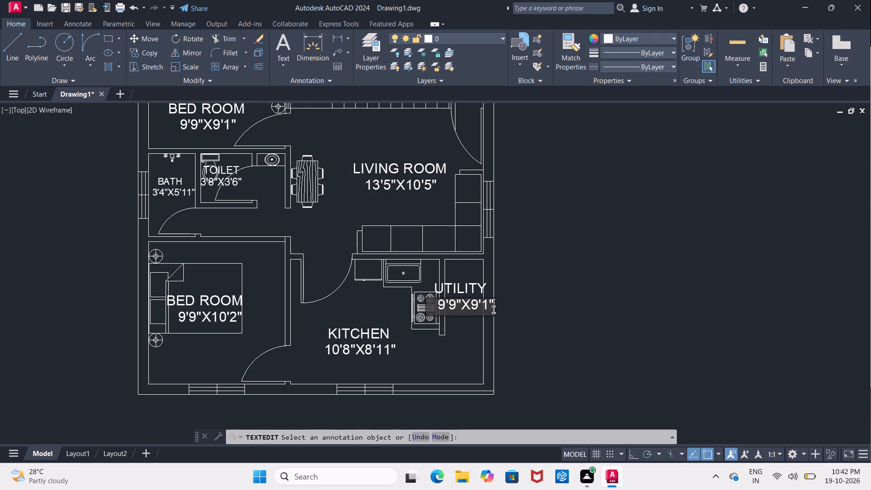
{"action": "key", "text": "BackSpace"}
{"action": "key", "text": "BackSpace"}
{"action": "key", "text": "BackSpace"}
{"action": "key", "text": "BackSpace"}
{"action": "key", "text": "BackSpace"}
{"action": "key", "text": "BackSpace"}
{"action": "key", "text": "BackSpace"}
{"action": "key", "text": "BackSpace"}
{"action": "key", "text": "BackSpace"}
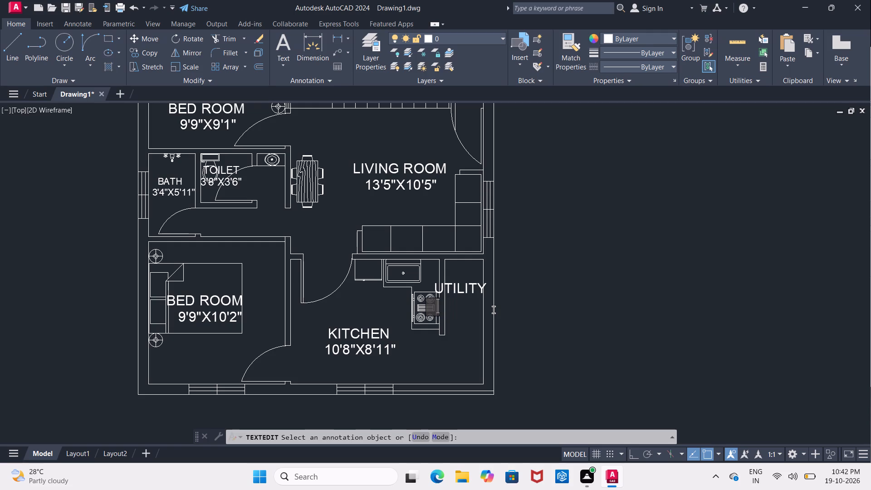
{"action": "type", "text": "2'"}
{"action": "type", "text": "9\""}
{"action": "key", "text": "x"}
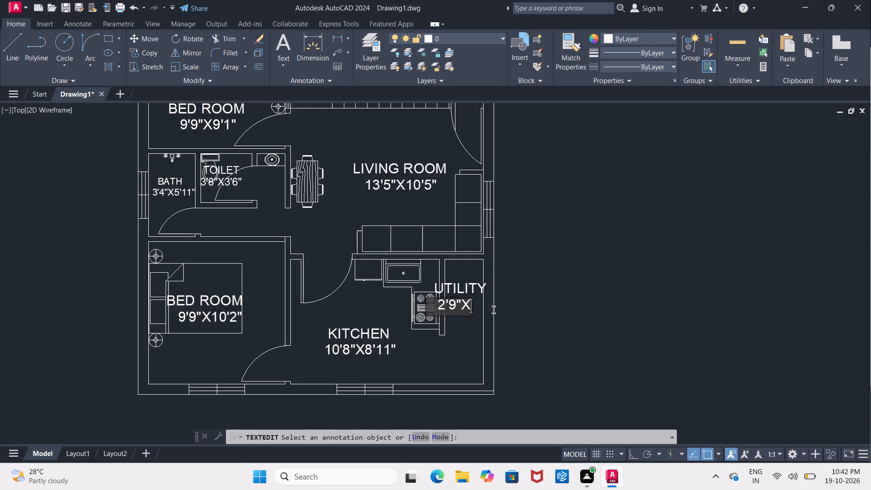
{"action": "type", "text": "8'11\""}
{"action": "left_click", "coordinate": [471, 338]}
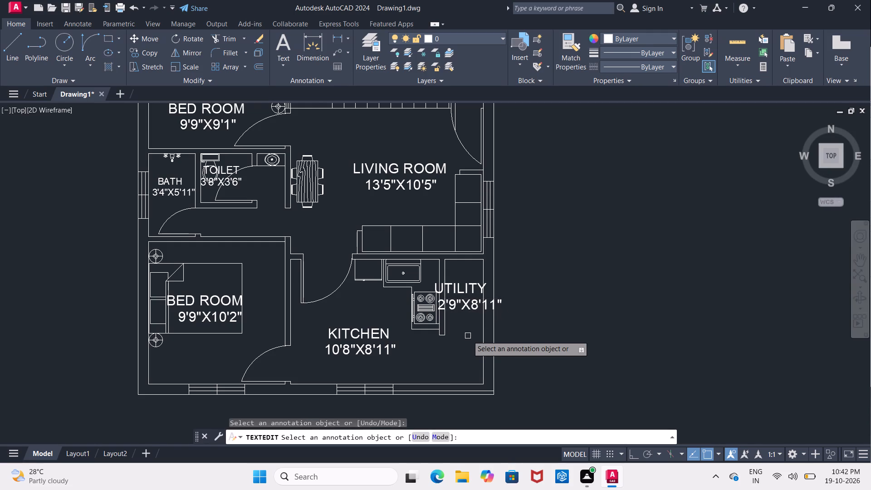
{"action": "key", "text": "Escape"}
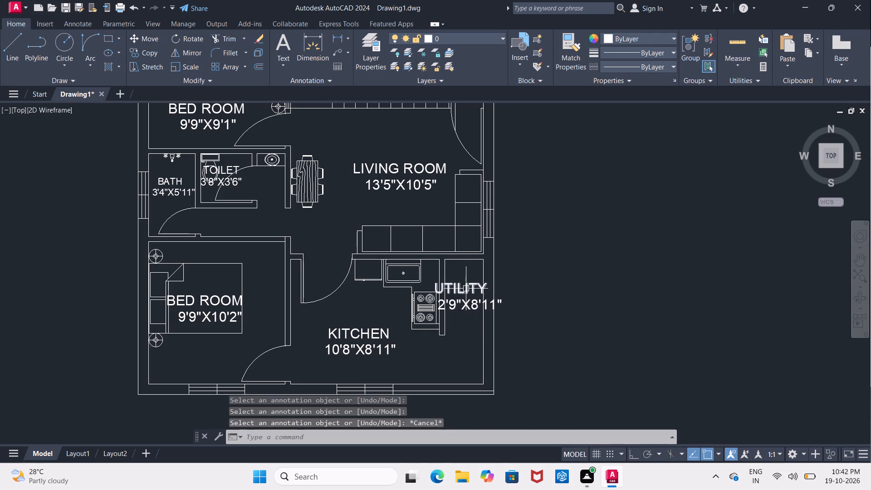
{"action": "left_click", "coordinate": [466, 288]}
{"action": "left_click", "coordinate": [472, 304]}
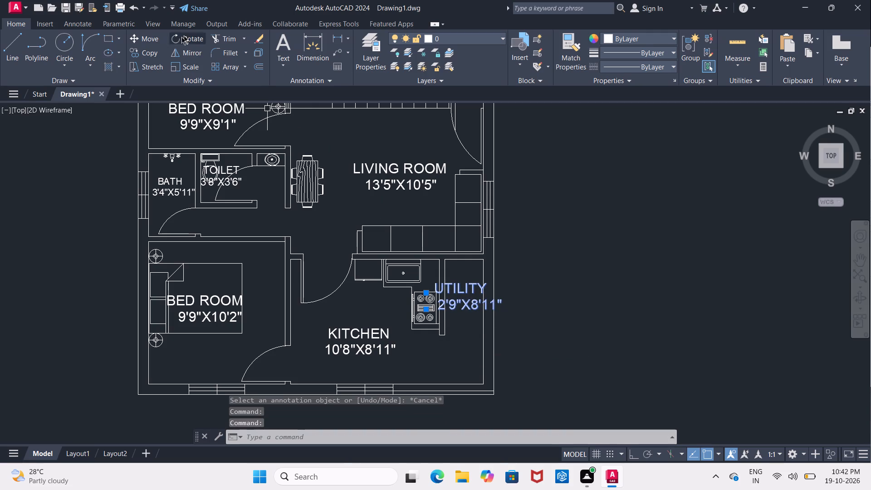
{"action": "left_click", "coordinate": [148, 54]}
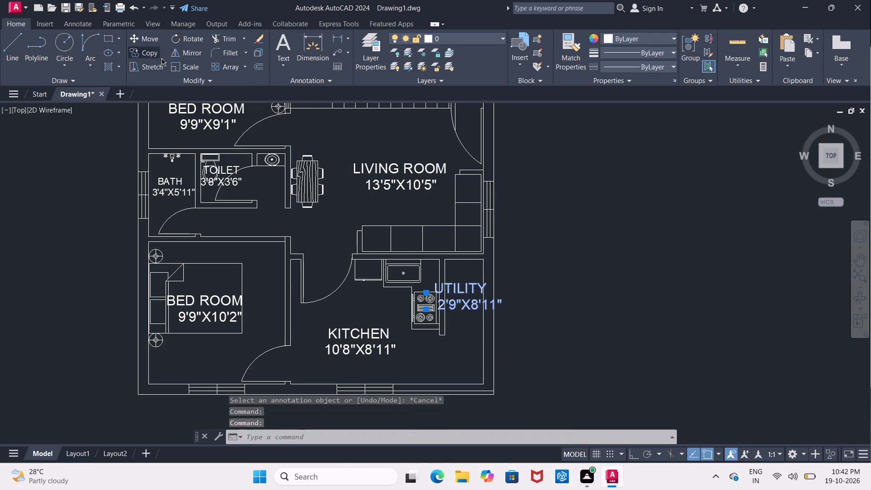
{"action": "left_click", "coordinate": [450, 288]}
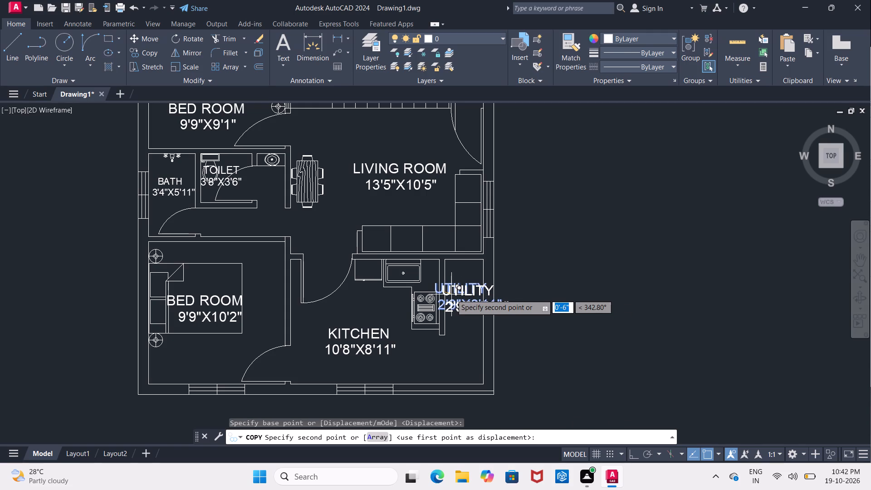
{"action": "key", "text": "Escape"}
Scale both lines of the "UTILITY" label down to about three-quarters size to suit the narrow east room.
{"action": "left_click", "coordinate": [466, 293]}
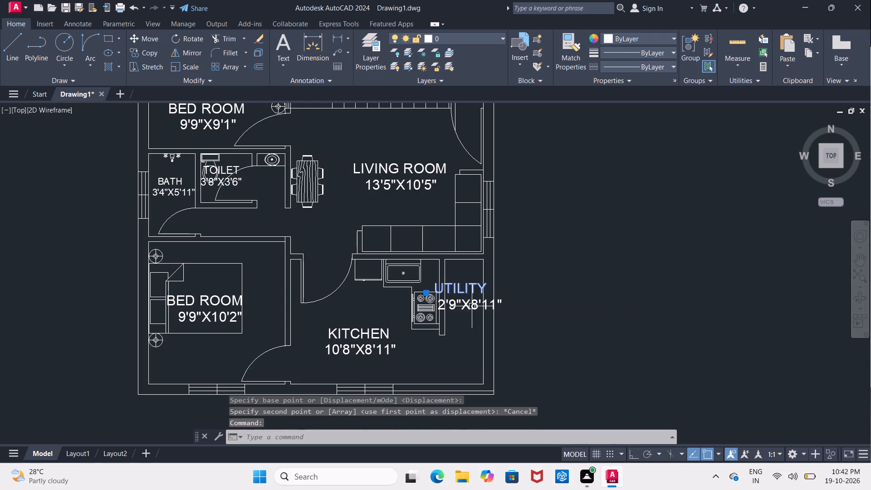
{"action": "left_click", "coordinate": [472, 307]}
{"action": "left_click", "coordinate": [198, 68]}
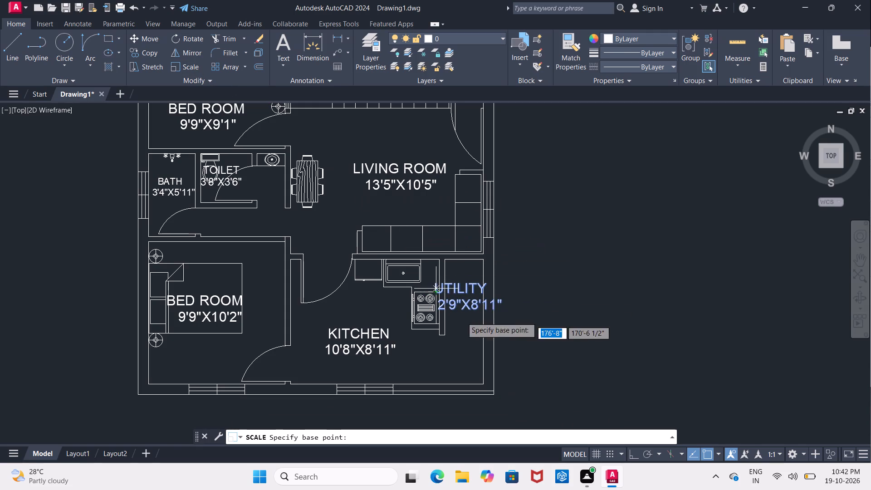
{"action": "left_click", "coordinate": [450, 289]}
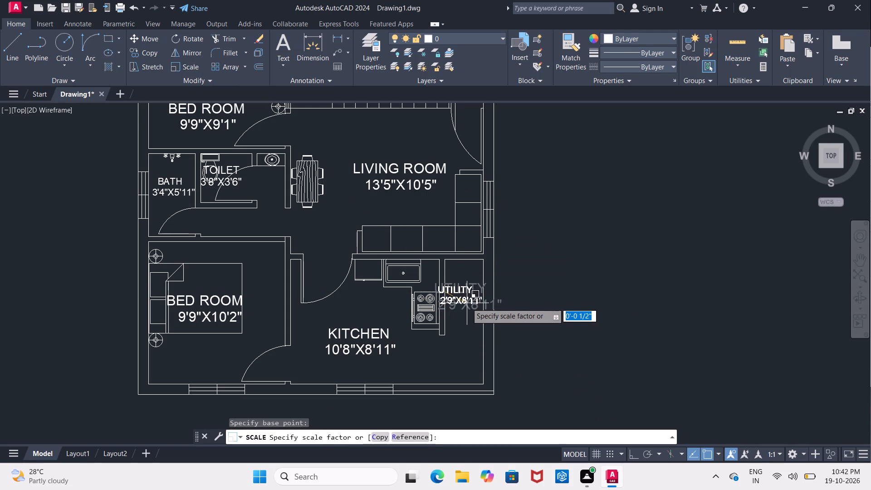
{"action": "left_click", "coordinate": [470, 306]}
Move both lines of the "UTILITY" label slightly east, away from the stove and into the narrow room.
{"action": "left_click", "coordinate": [460, 290]}
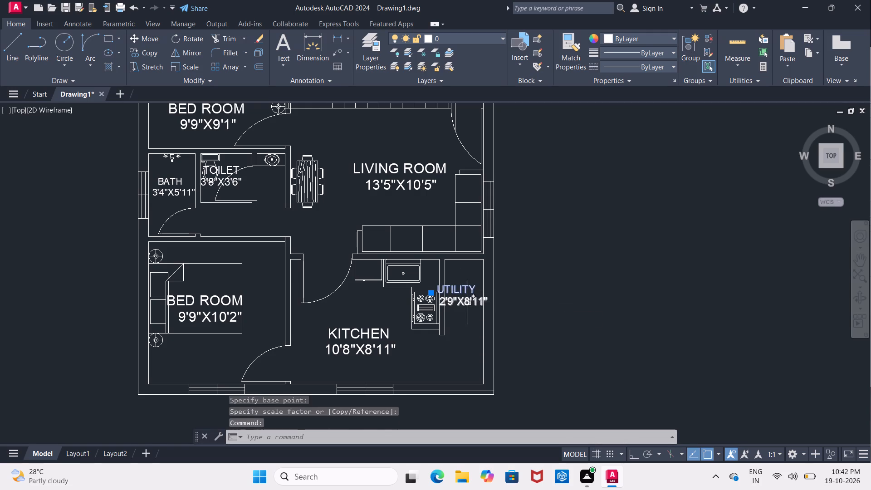
{"action": "left_click", "coordinate": [468, 303]}
{"action": "left_click", "coordinate": [147, 39]}
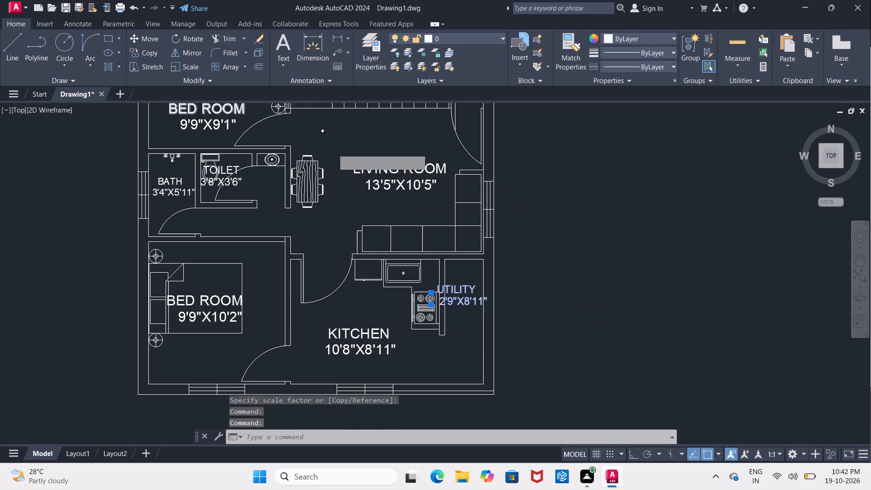
{"action": "left_click", "coordinate": [459, 297]}
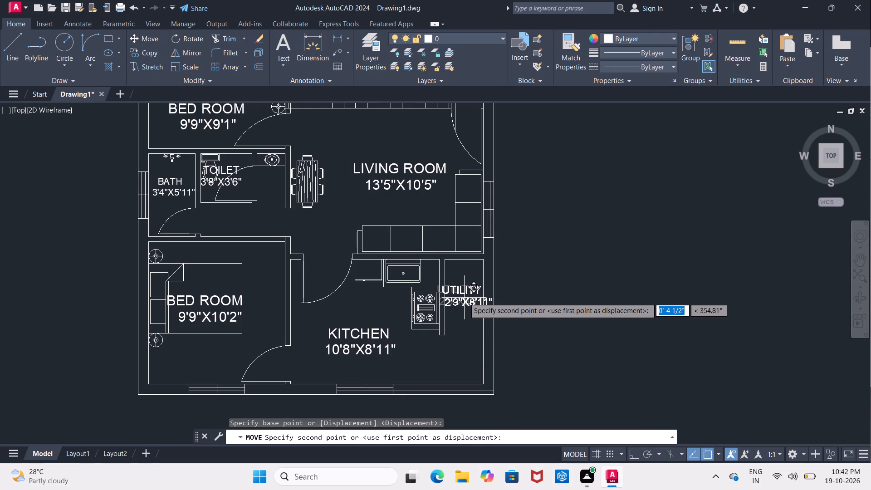
{"action": "left_click", "coordinate": [464, 298]}
Move only the 2'9"X8'11" size line slightly west to centre it beneath "UTILITY".
{"action": "scroll", "coordinate": [472, 303], "scroll_direction": "up", "scroll_amount": 3}
{"action": "left_click", "coordinate": [470, 301]}
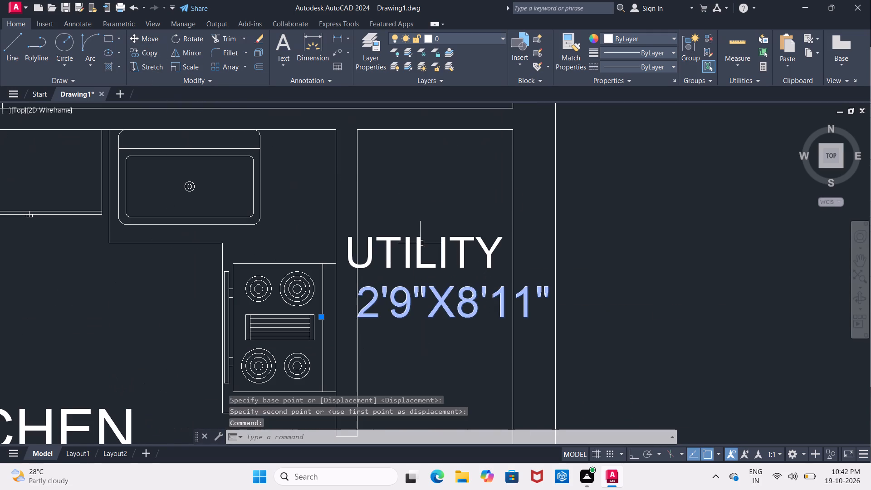
{"action": "left_click", "coordinate": [142, 44]}
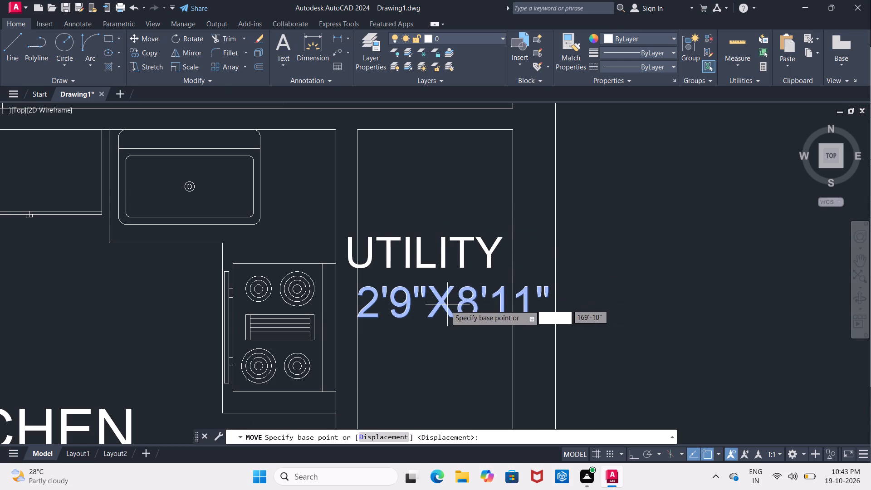
{"action": "left_click", "coordinate": [442, 304]}
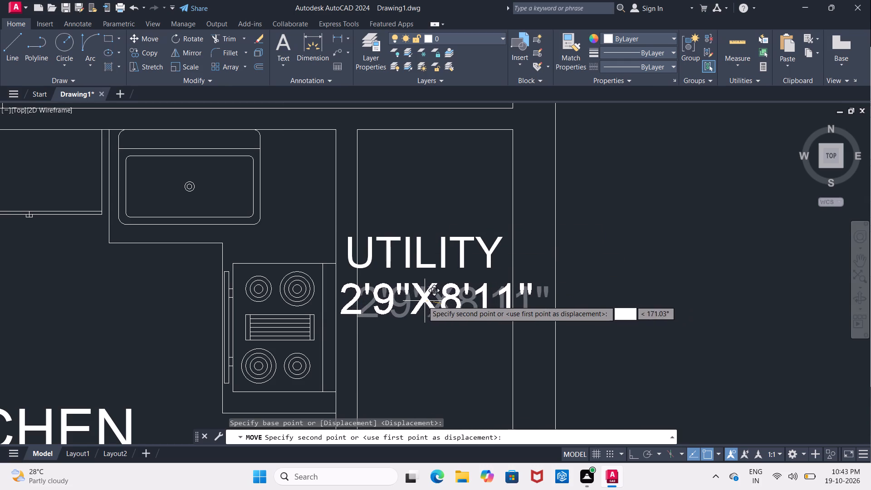
{"action": "left_click", "coordinate": [413, 301]}
Copy the loose "BED ROOM" text above the plan to the empty area outside the west wall beside the bath.
{"action": "scroll", "coordinate": [415, 302], "scroll_direction": "down", "scroll_amount": 3}
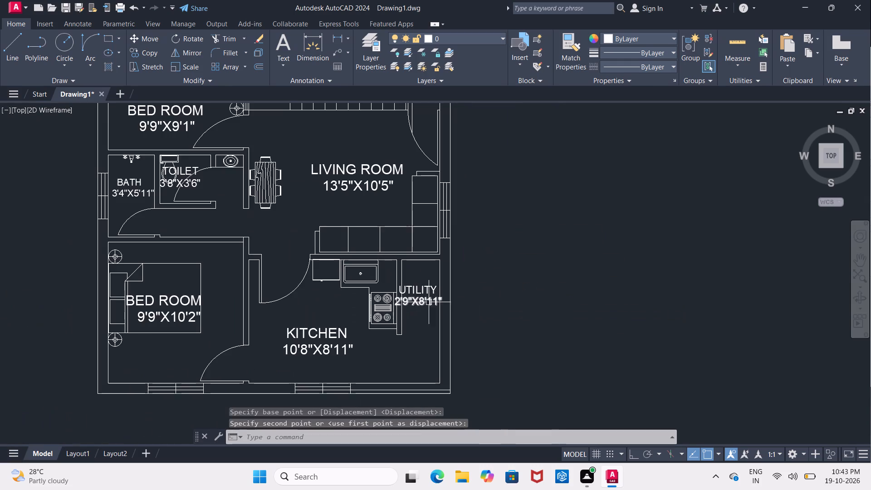
{"action": "middle_click_drag", "start_coordinate": [432, 305], "coordinate": [453, 275]}
{"action": "scroll", "coordinate": [453, 286], "scroll_direction": "down", "scroll_amount": 2}
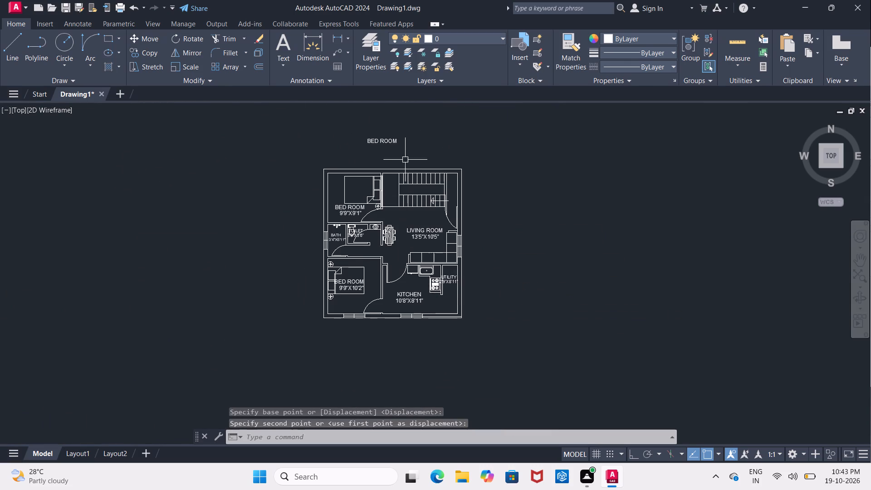
{"action": "scroll", "coordinate": [387, 134], "scroll_direction": "up", "scroll_amount": 1}
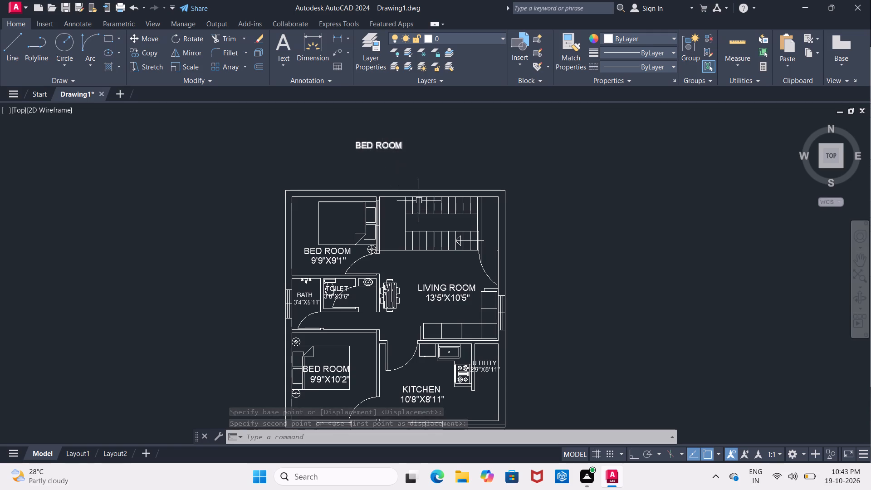
{"action": "middle_click_drag", "start_coordinate": [409, 211], "coordinate": [413, 196]}
{"action": "left_click", "coordinate": [391, 129]}
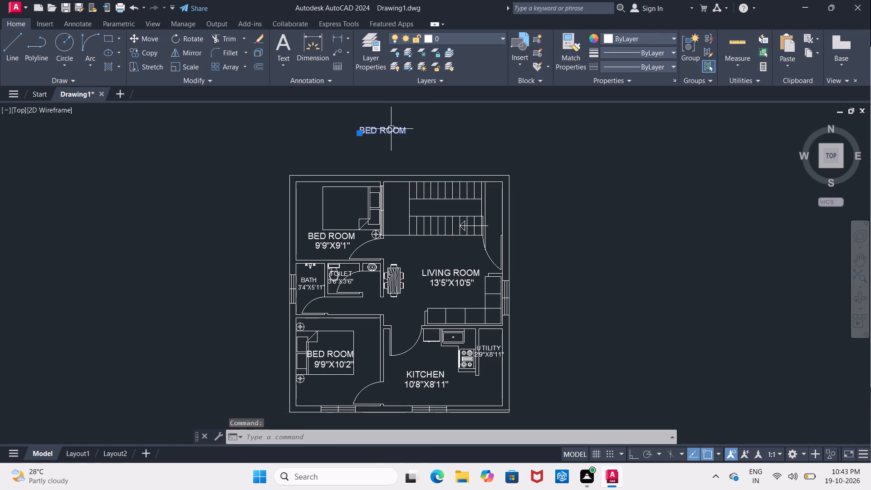
{"action": "left_click", "coordinate": [154, 52]}
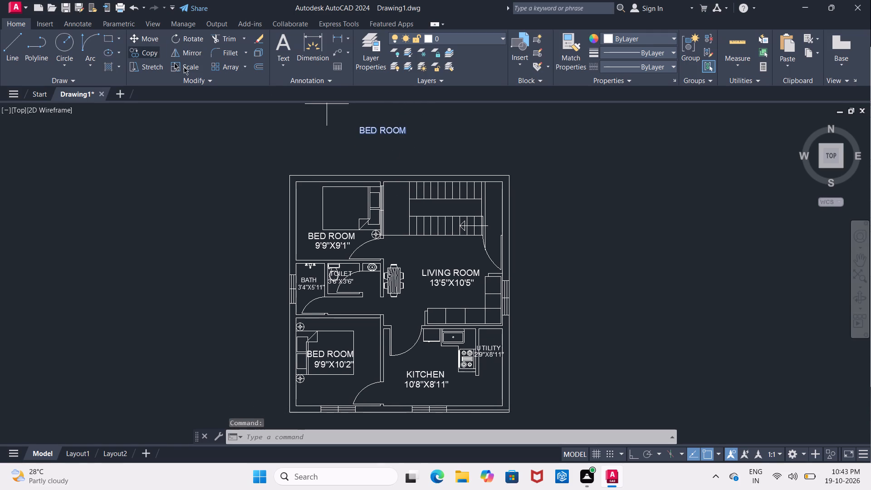
{"action": "left_click", "coordinate": [391, 129]}
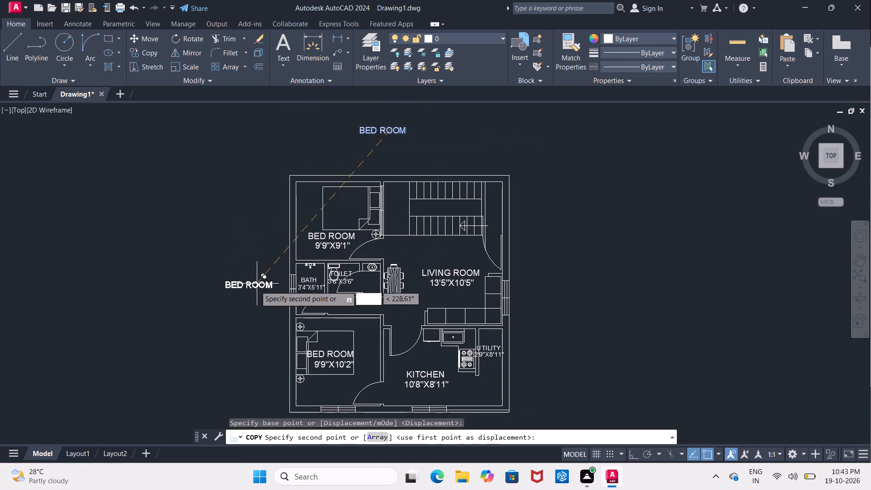
{"action": "left_click", "coordinate": [257, 286]}
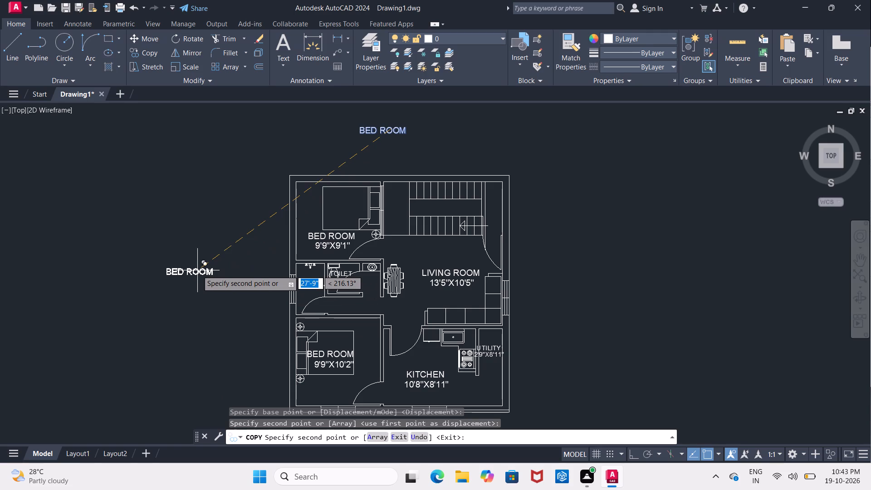
{"action": "key", "text": "Escape"}
Move the loose "BED ROOM" text above the plan slightly east to centre it over the building.
{"action": "scroll", "coordinate": [404, 163], "scroll_direction": "down", "scroll_amount": 1}
{"action": "middle_click_drag", "start_coordinate": [404, 163], "coordinate": [370, 165]}
{"action": "left_click", "coordinate": [352, 145]}
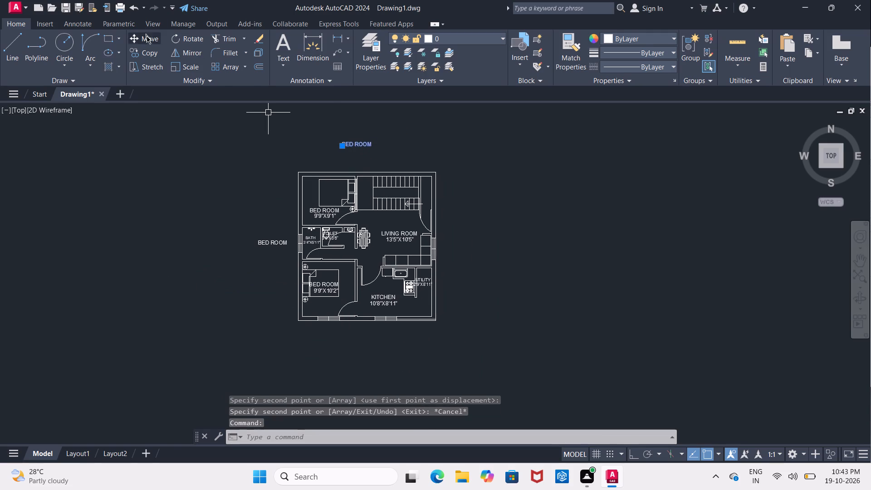
{"action": "left_click", "coordinate": [147, 37]}
{"action": "left_click", "coordinate": [355, 145]}
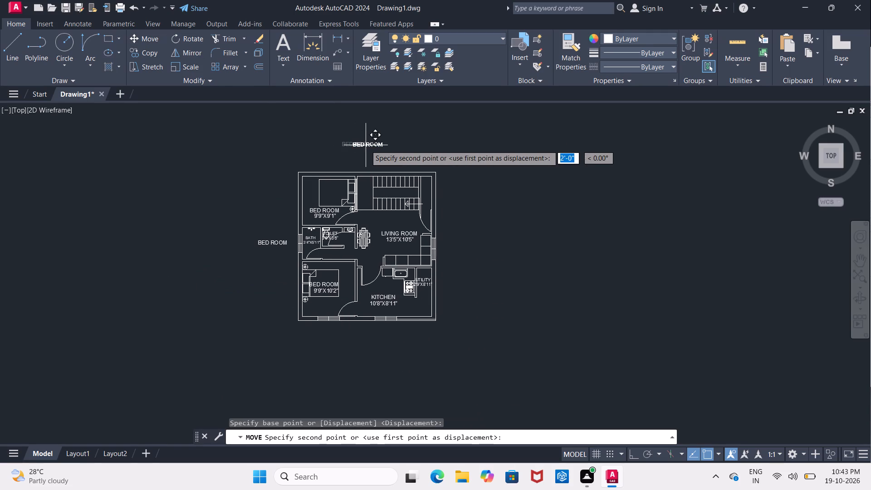
{"action": "left_click", "coordinate": [368, 145]}
Replace the loose "BED ROOM" text above the building with the title "PLAN".
{"action": "left_click", "coordinate": [369, 142]}
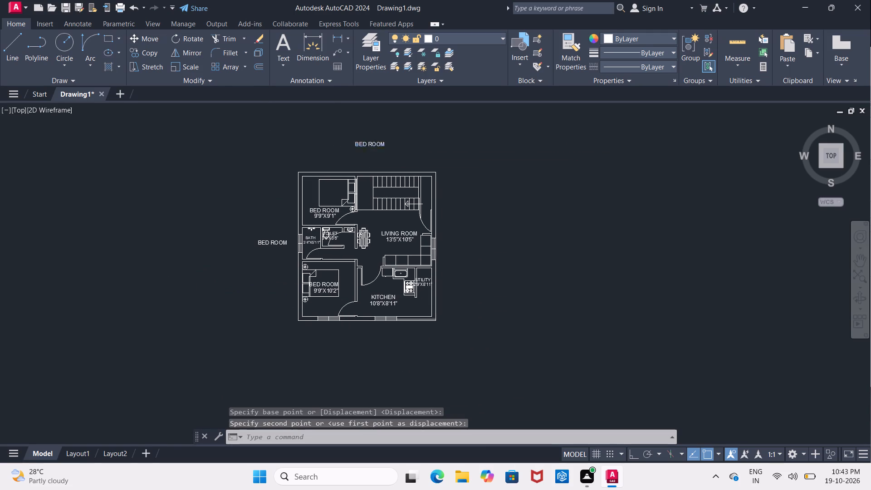
{"action": "right_click", "coordinate": [369, 142]}
{"action": "left_click", "coordinate": [422, 179]}
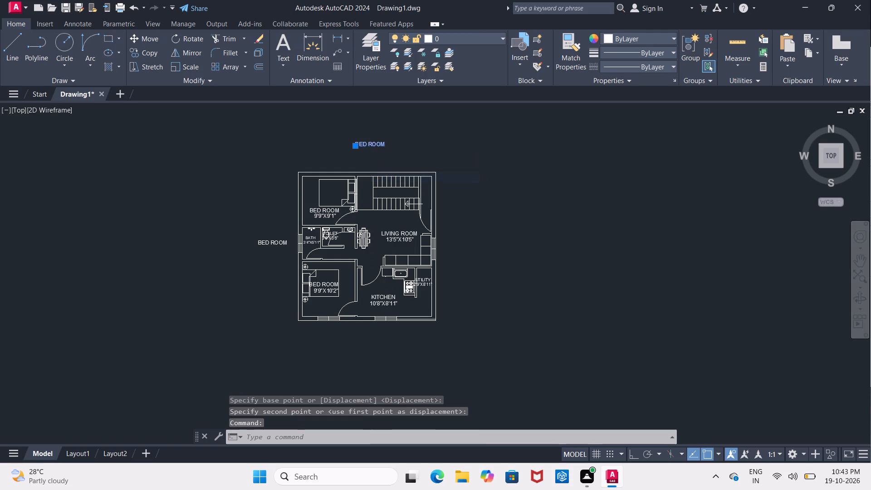
{"action": "left_click", "coordinate": [386, 144]}
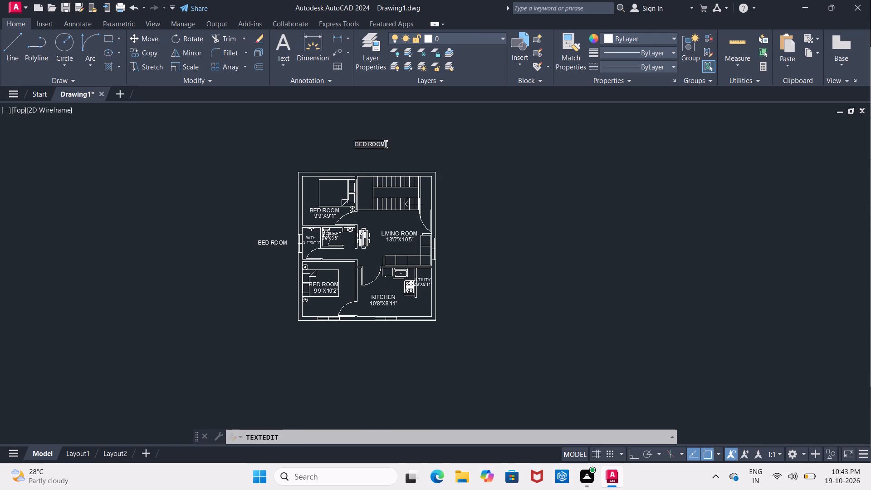
{"action": "key", "text": "BackSpace"}
{"action": "key", "text": "BackSpace"}
{"action": "key", "text": "BackSpace"}
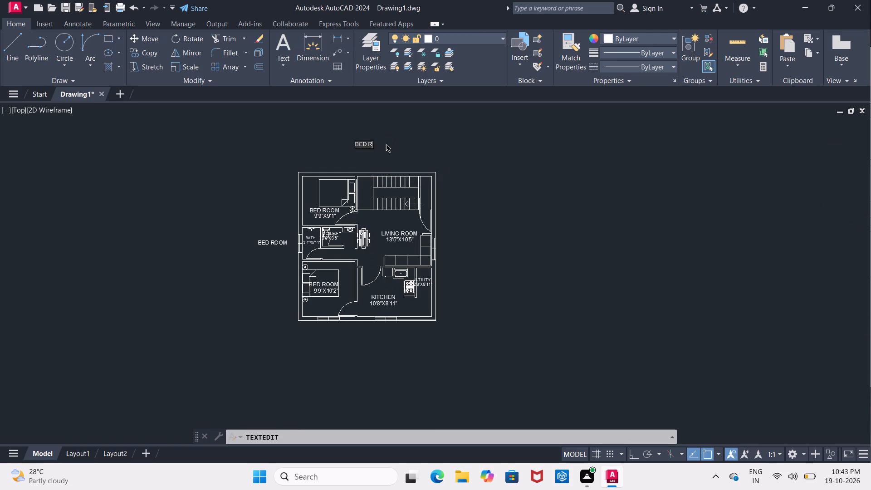
{"action": "key", "text": "BackSpace"}
{"action": "key", "text": "BackSpace"}
{"action": "key", "text": "BackSpace"}
{"action": "key", "text": "BackSpace"}
{"action": "key", "text": "BackSpace"}
{"action": "type", "text": "PLAN"}
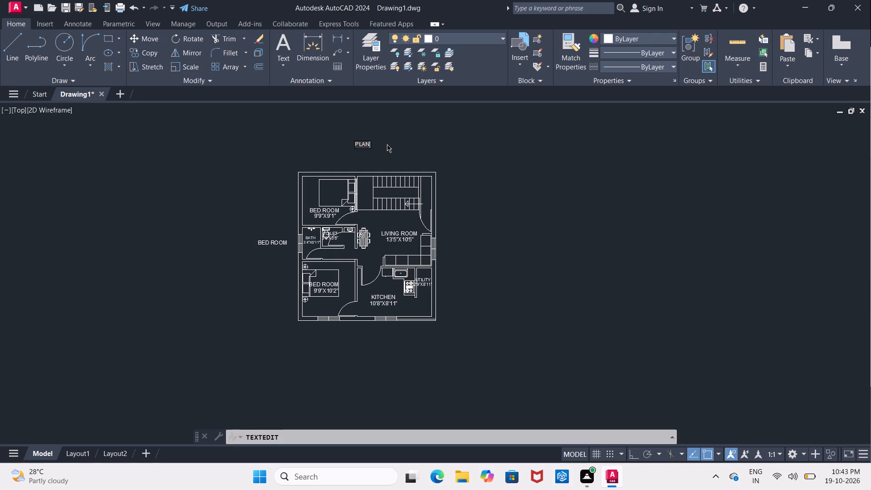
{"action": "left_click", "coordinate": [397, 150]}
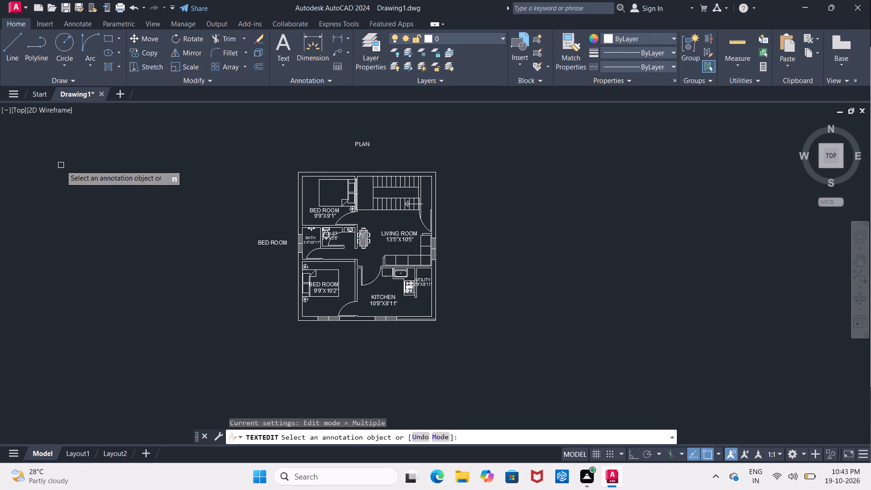
{"action": "key", "text": "Escape"}
{"action": "scroll", "coordinate": [371, 139], "scroll_direction": "up", "scroll_amount": 2}
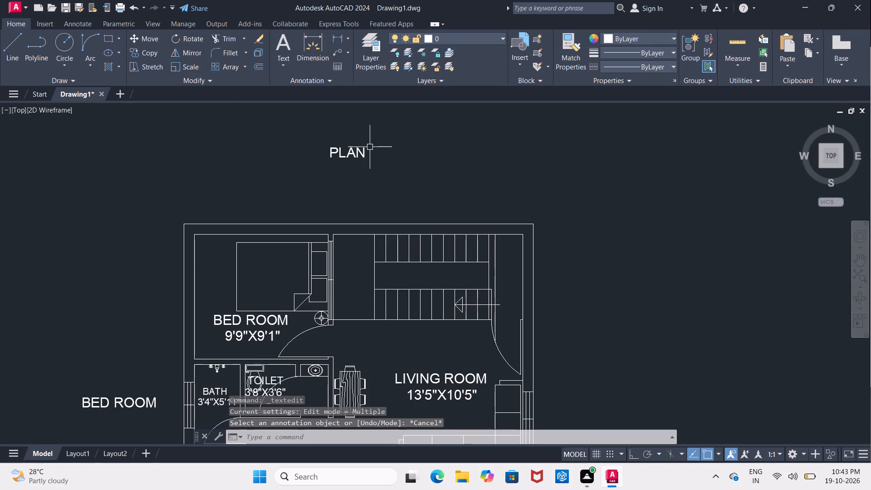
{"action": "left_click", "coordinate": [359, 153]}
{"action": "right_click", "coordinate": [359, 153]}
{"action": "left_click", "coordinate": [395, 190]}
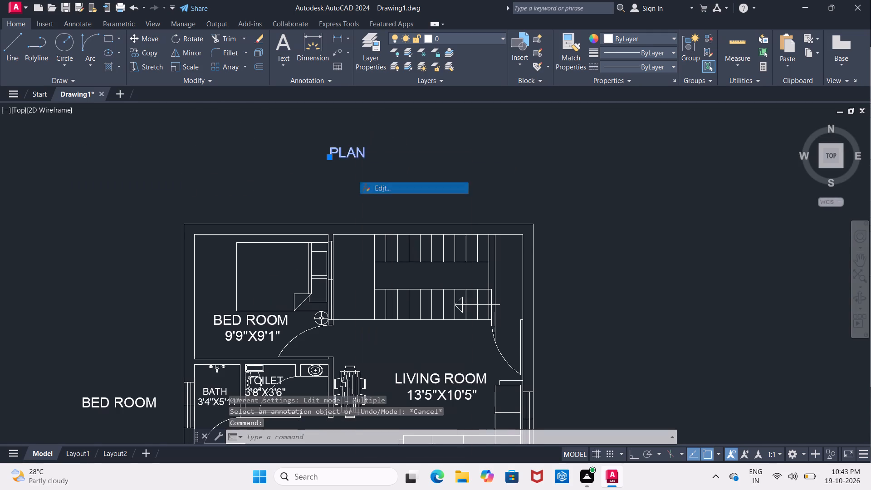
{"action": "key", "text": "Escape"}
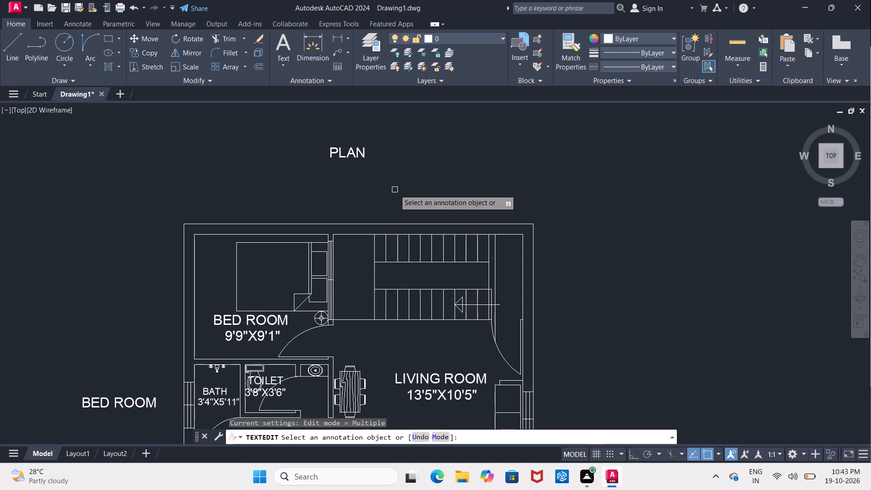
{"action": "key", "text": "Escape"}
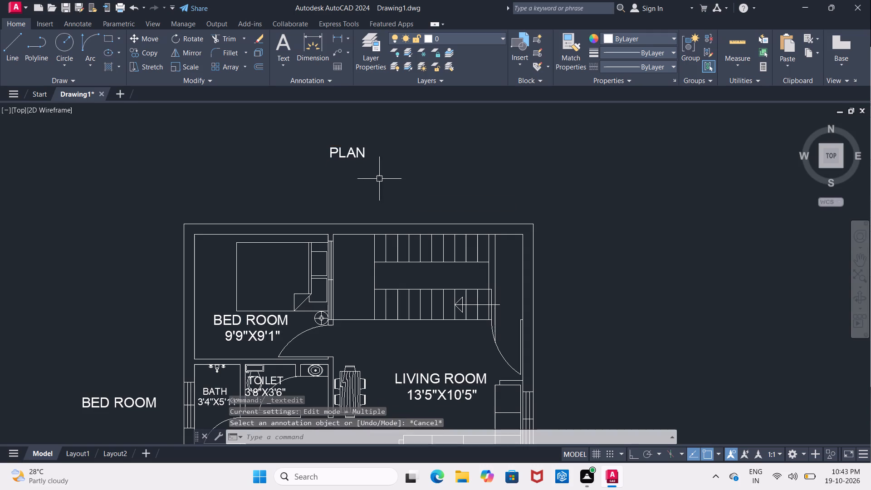
Set the text height of the "PLAN" title above the building to 1'.
{"action": "left_click", "coordinate": [356, 153]}
{"action": "right_click", "coordinate": [356, 153]}
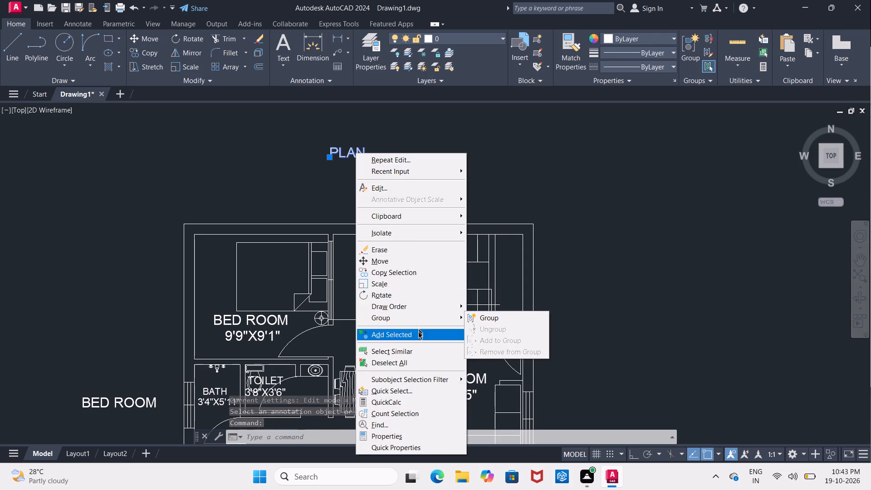
{"action": "left_click", "coordinate": [428, 436]}
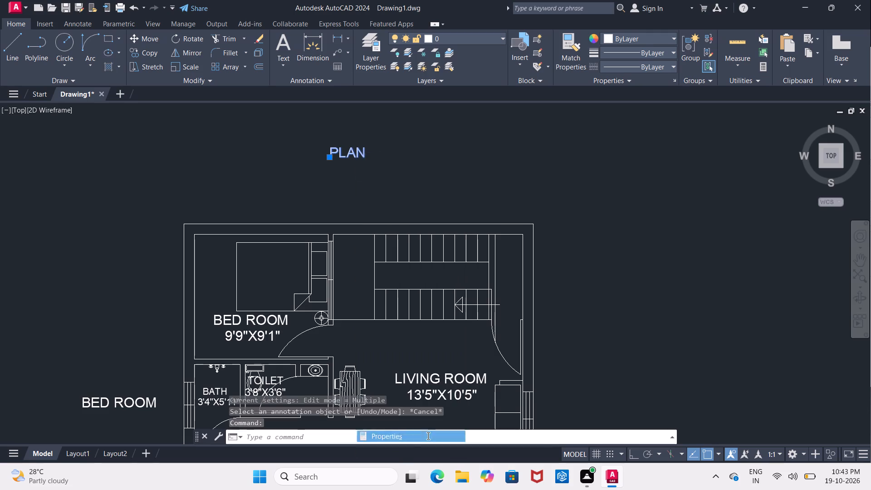
{"action": "left_click", "coordinate": [84, 260]}
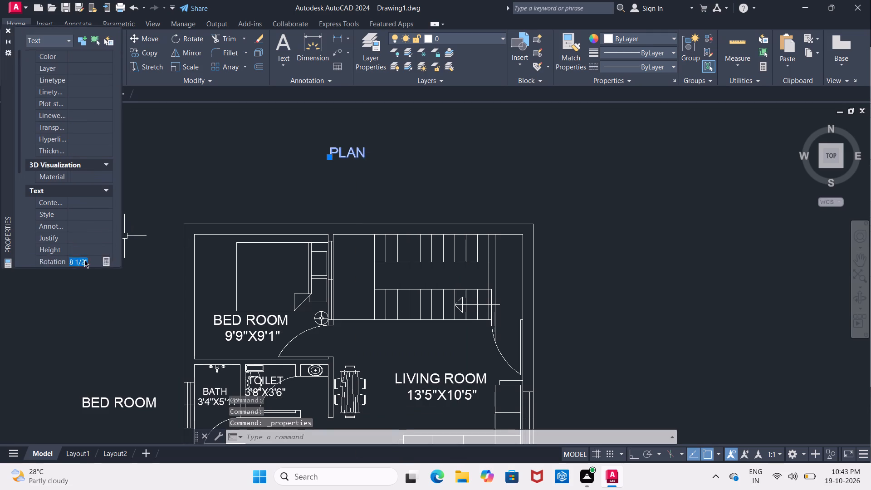
{"action": "key", "text": "BackSpace"}
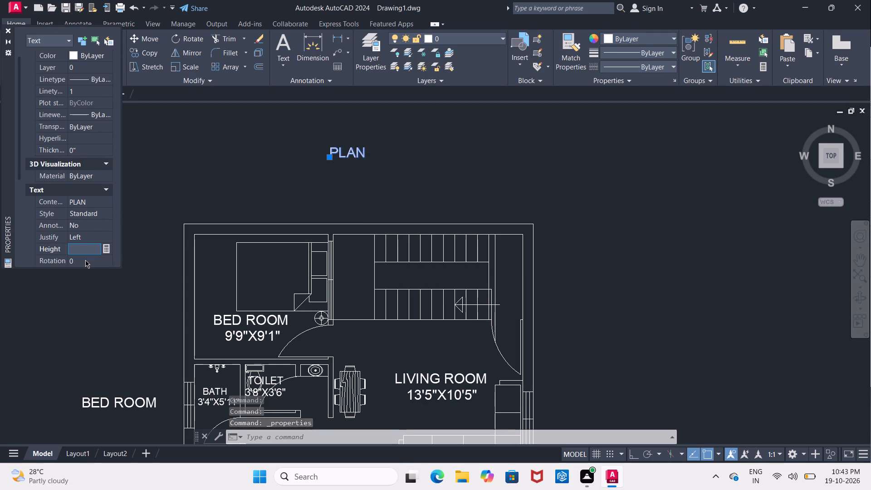
{"action": "type", "text": "1'"}
{"action": "key", "text": "Return"}
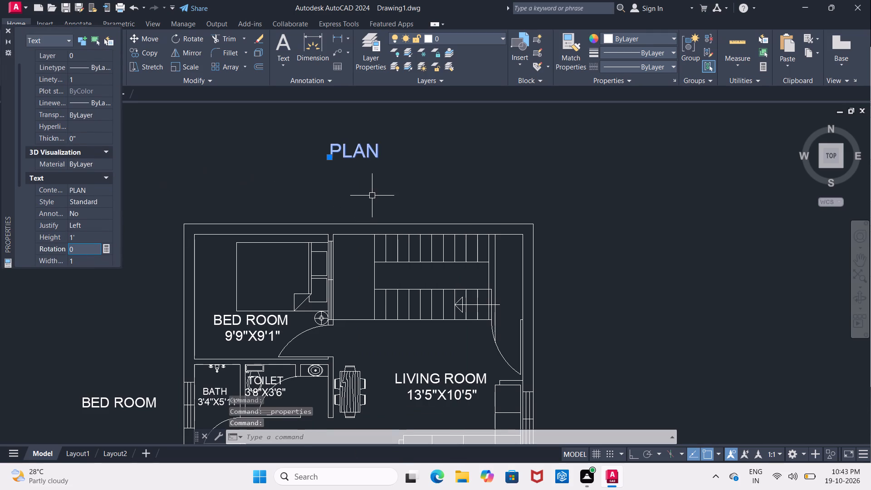
{"action": "left_click", "coordinate": [372, 195]}
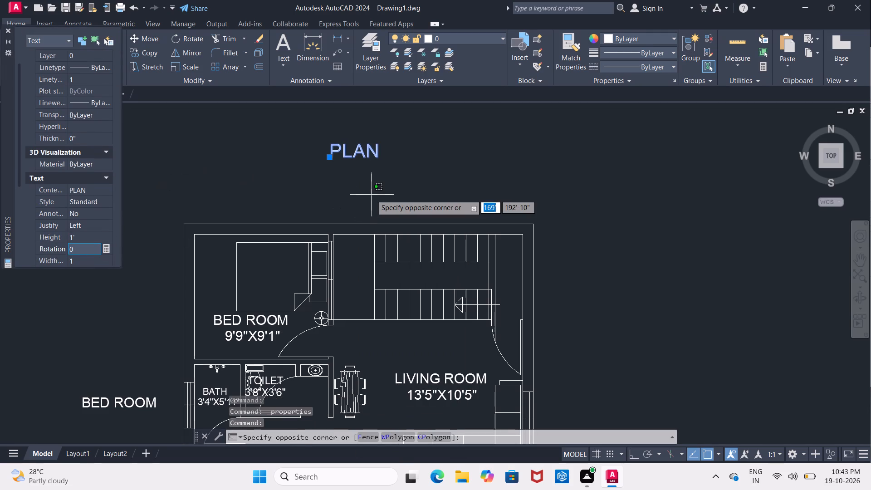
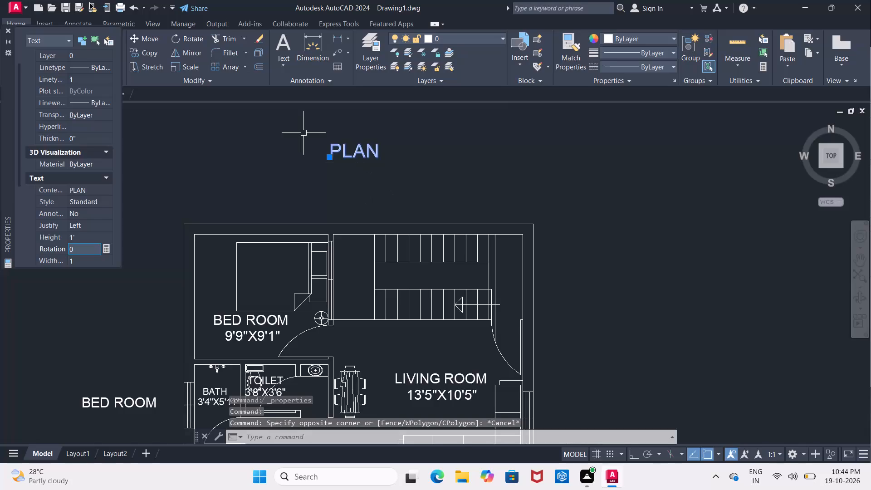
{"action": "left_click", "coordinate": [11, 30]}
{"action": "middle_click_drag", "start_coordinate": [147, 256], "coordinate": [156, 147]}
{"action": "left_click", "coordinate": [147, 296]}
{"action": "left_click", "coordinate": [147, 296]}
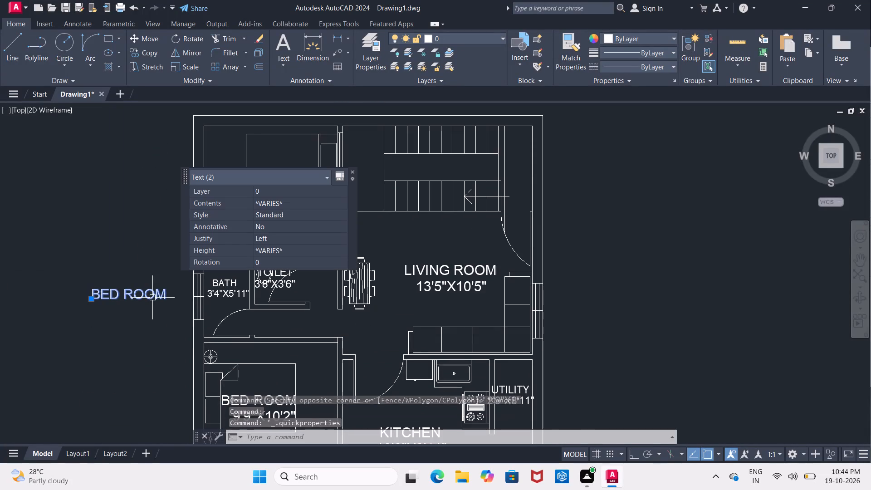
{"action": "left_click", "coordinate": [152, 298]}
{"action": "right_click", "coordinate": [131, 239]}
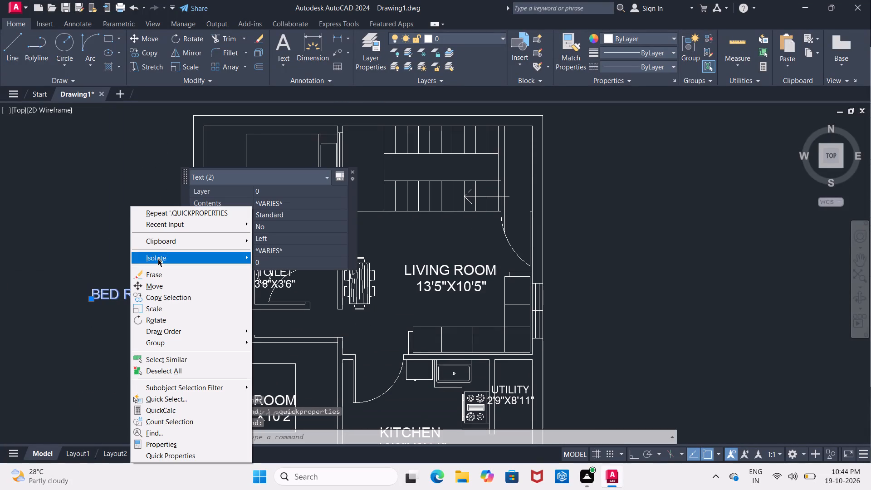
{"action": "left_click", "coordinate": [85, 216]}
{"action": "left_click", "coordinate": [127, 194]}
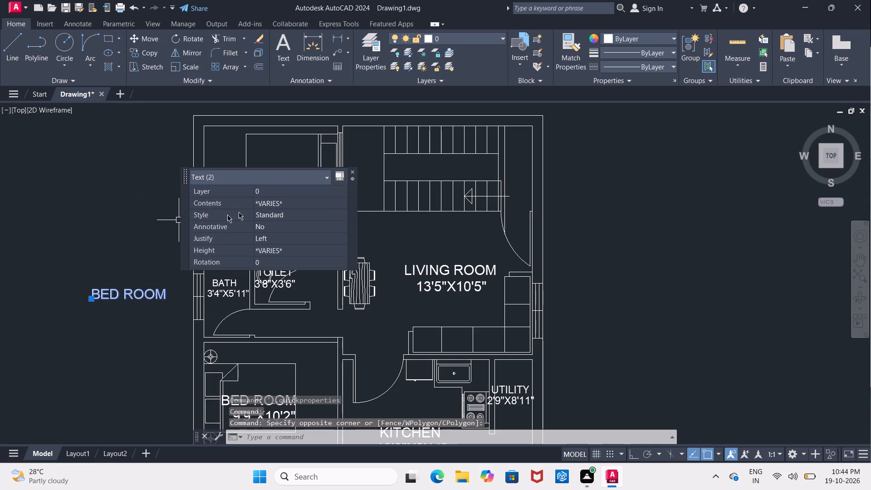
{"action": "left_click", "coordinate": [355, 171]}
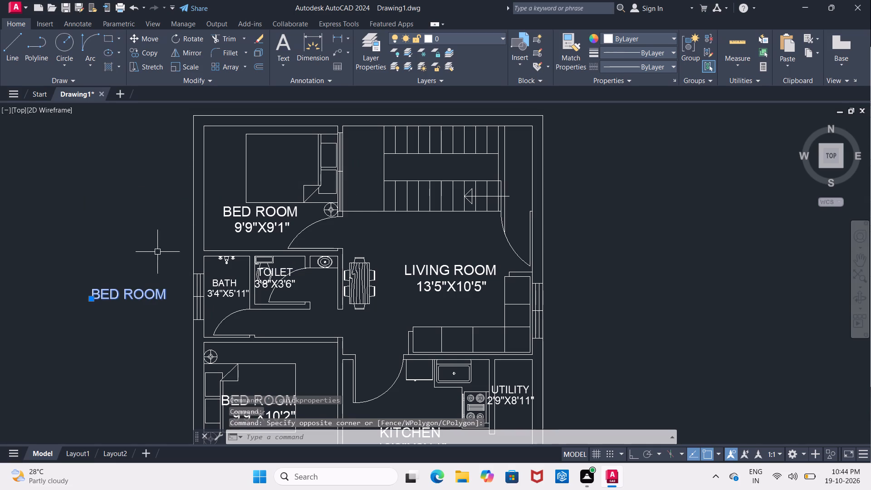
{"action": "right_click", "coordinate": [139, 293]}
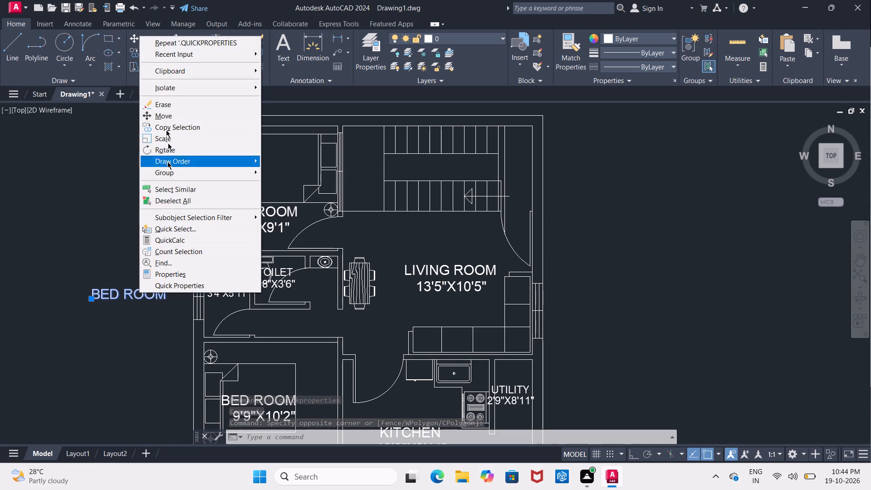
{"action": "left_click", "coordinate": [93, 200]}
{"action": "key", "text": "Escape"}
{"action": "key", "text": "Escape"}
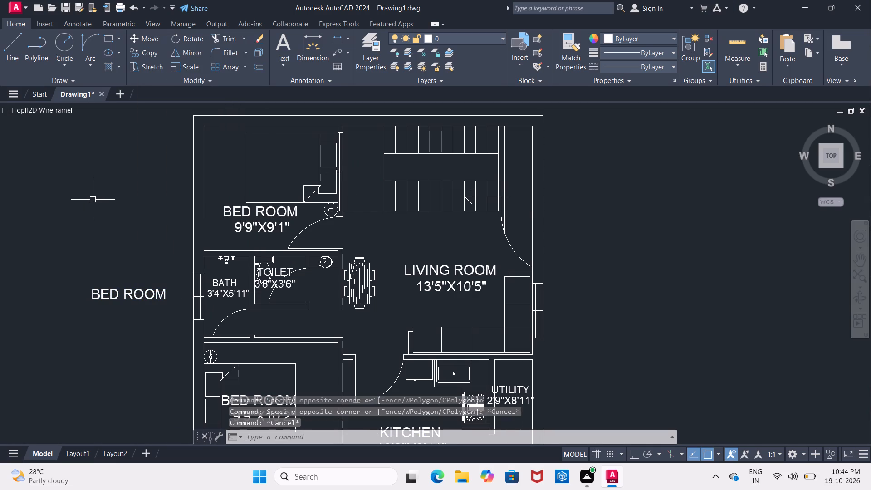
Replace the loose "BED ROOM" text outside the west wall with "W", using leading spaces to place it beside the bath window.
{"action": "left_click", "coordinate": [119, 300]}
{"action": "right_click", "coordinate": [119, 300]}
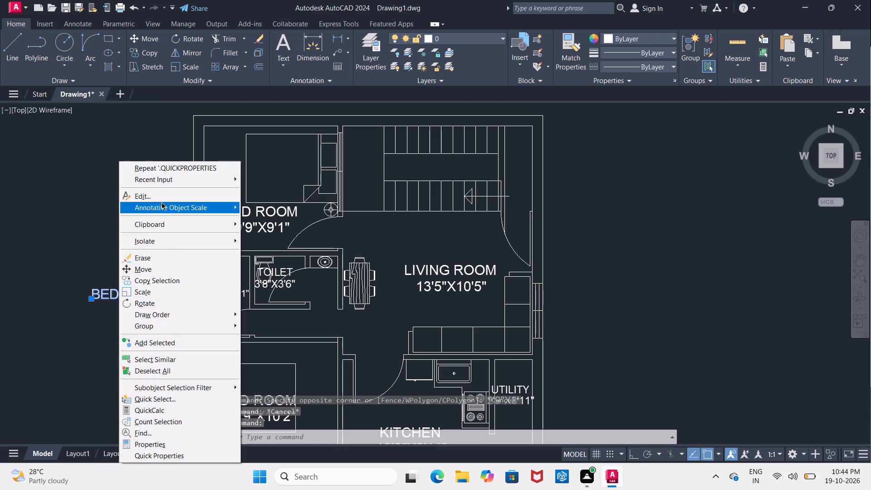
{"action": "left_click", "coordinate": [161, 202]}
{"action": "left_click", "coordinate": [161, 199]}
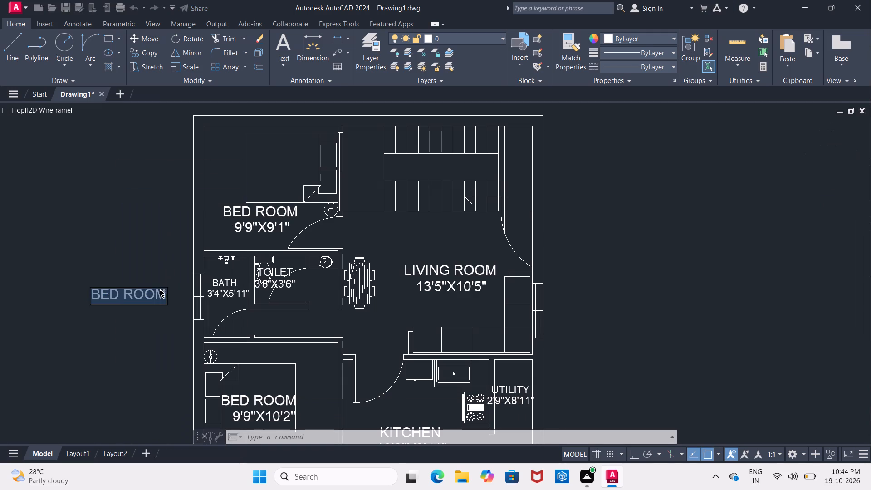
{"action": "left_click", "coordinate": [160, 290]}
{"action": "left_click", "coordinate": [163, 293]}
{"action": "key", "text": "BackSpace"}
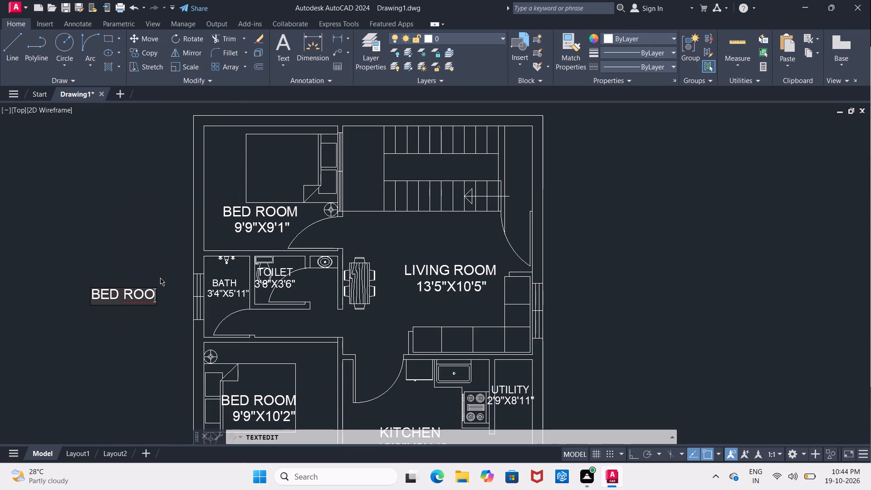
{"action": "key", "text": "BackSpace"}
{"action": "key", "text": "BackSpace"}
{"action": "key", "text": "BackSpace"}
{"action": "key", "text": "BackSpace"}
{"action": "key", "text": "BackSpace"}
{"action": "key", "text": "BackSpace"}
{"action": "key", "text": "BackSpace"}
{"action": "key", "text": "space"}
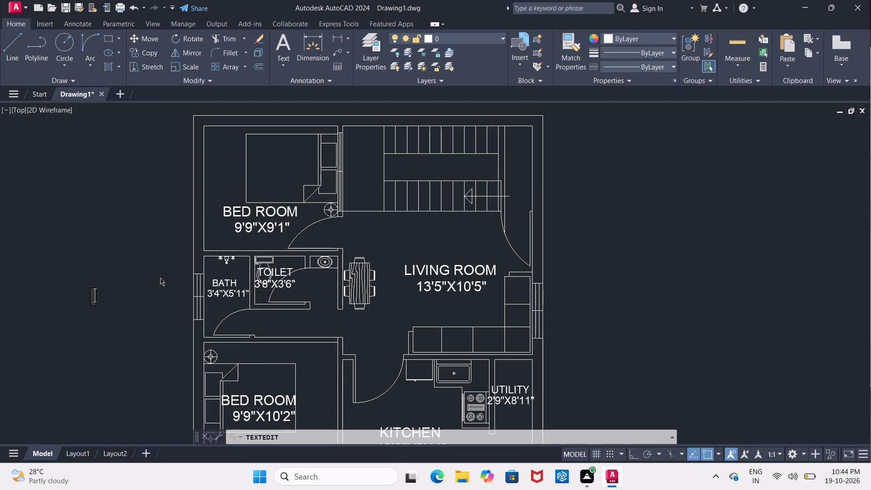
{"action": "key", "text": "space"}
{"action": "key", "text": "space"}
{"action": "key", "text": "space"}
{"action": "key", "text": "space"}
{"action": "key", "text": "space"}
{"action": "key", "text": "space"}
{"action": "key", "text": "space"}
{"action": "key", "text": "space"}
{"action": "key", "text": "space"}
{"action": "key", "text": "space"}
{"action": "key", "text": "space"}
{"action": "key", "text": "w"}
{"action": "middle_click_drag", "start_coordinate": [158, 278], "coordinate": [166, 171]}
{"action": "left_click", "coordinate": [163, 228]}
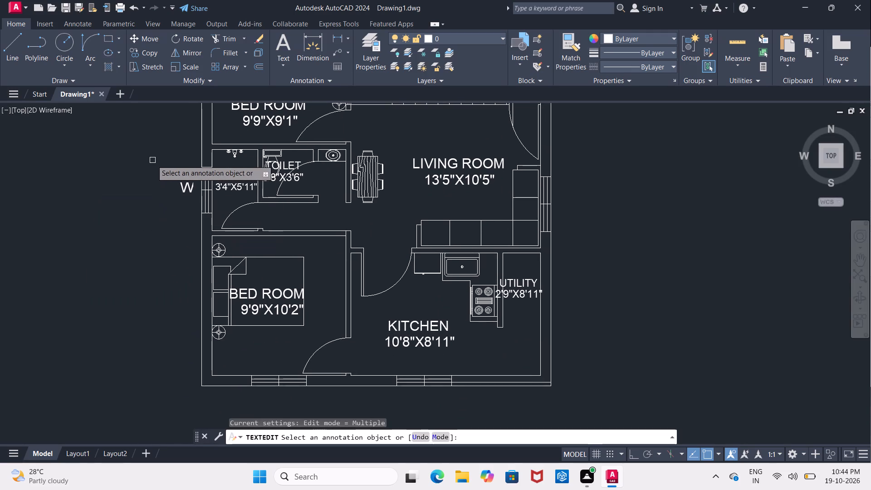
{"action": "key", "text": "Escape"}
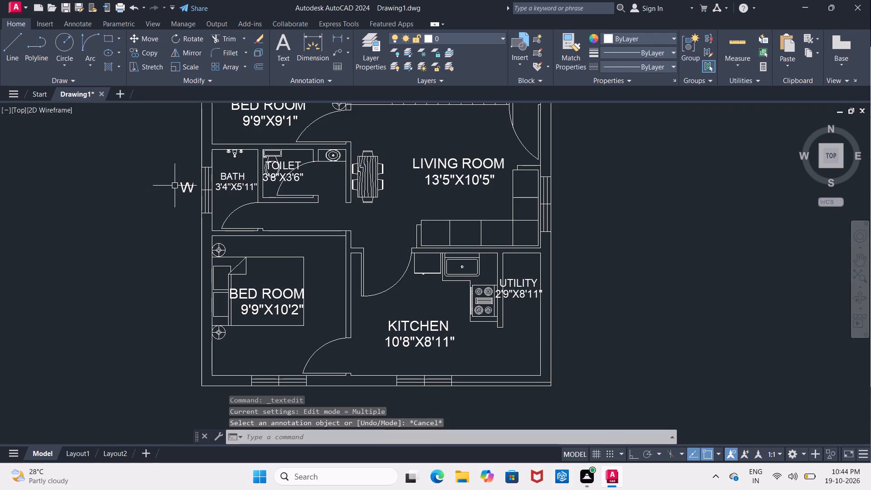
Copy the "W" window label to just outside the south windows of the lower bedroom and the kitchen.
{"action": "left_click", "coordinate": [187, 186]}
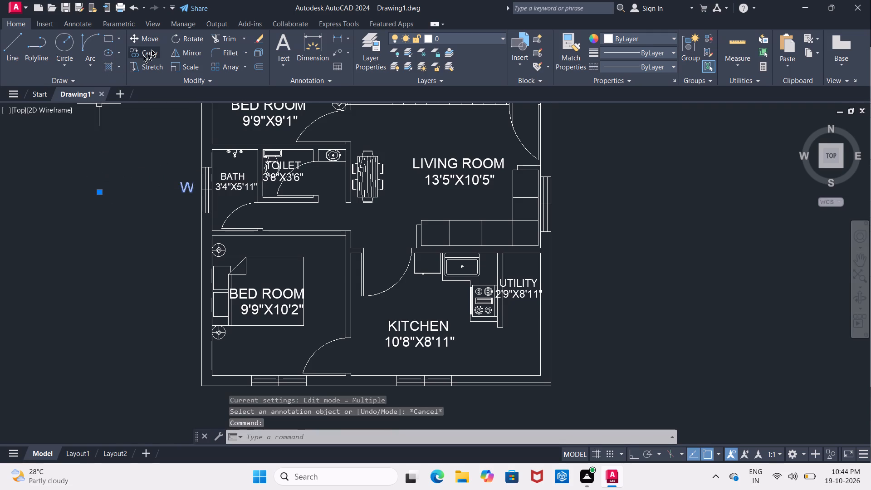
{"action": "left_click", "coordinate": [152, 49]}
{"action": "left_click", "coordinate": [186, 186]}
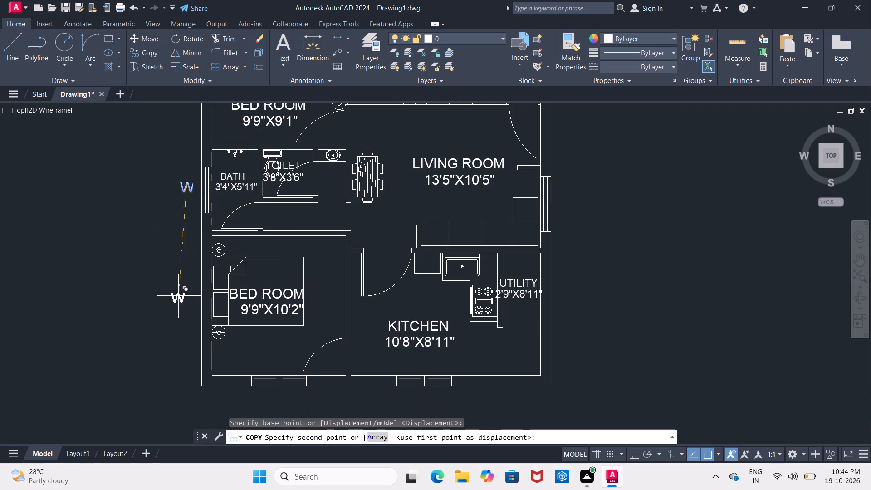
{"action": "middle_click_drag", "start_coordinate": [246, 349], "coordinate": [223, 289]}
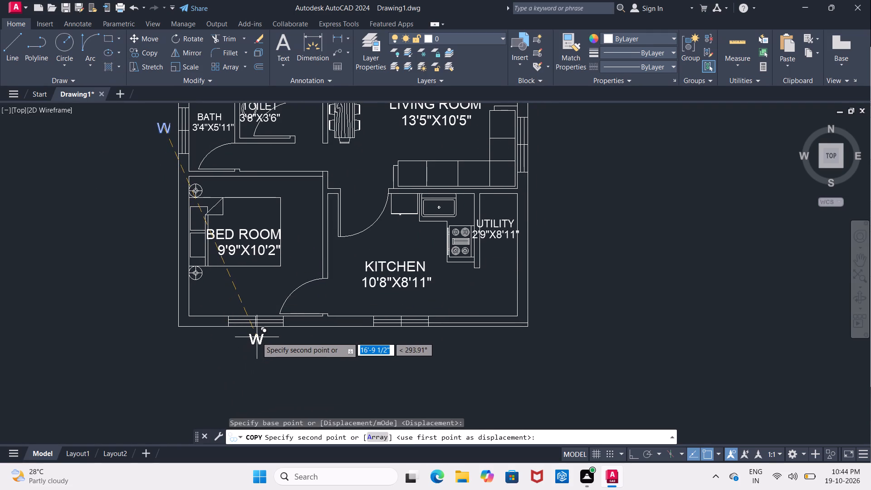
{"action": "left_click", "coordinate": [255, 337]}
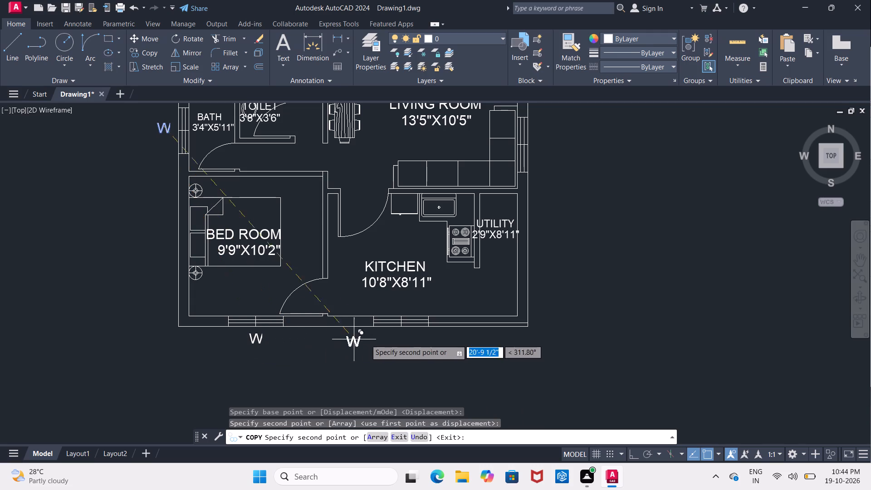
{"action": "middle_click_drag", "start_coordinate": [402, 337], "coordinate": [379, 328]}
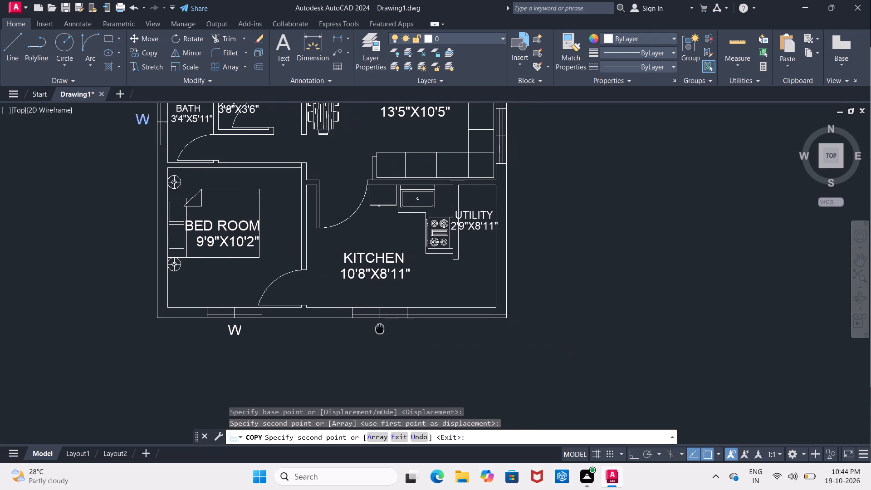
{"action": "middle_click_drag", "start_coordinate": [379, 328], "coordinate": [376, 327]}
{"action": "scroll", "coordinate": [376, 326], "scroll_direction": "up", "scroll_amount": 2}
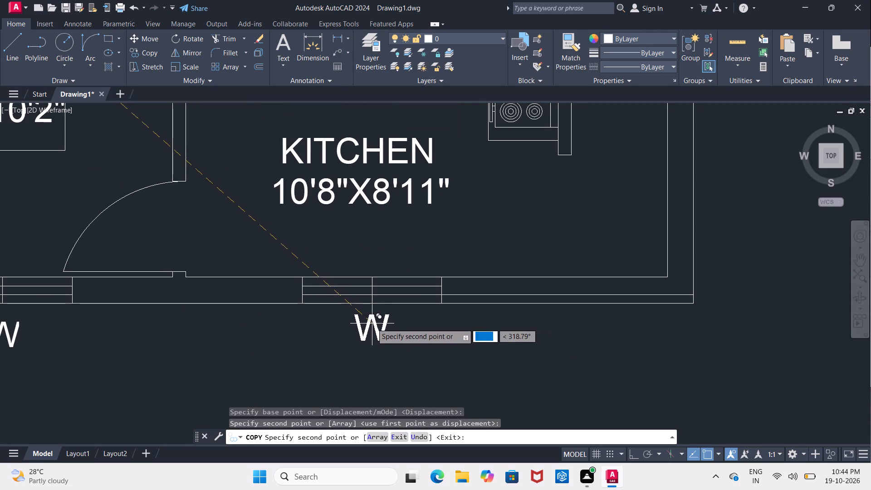
{"action": "left_click", "coordinate": [372, 323]}
Place another copy of the "W" label just outside the living room's east window and finish copying.
{"action": "scroll", "coordinate": [395, 323], "scroll_direction": "down", "scroll_amount": 2}
{"action": "middle_click_drag", "start_coordinate": [452, 324], "coordinate": [362, 330]}
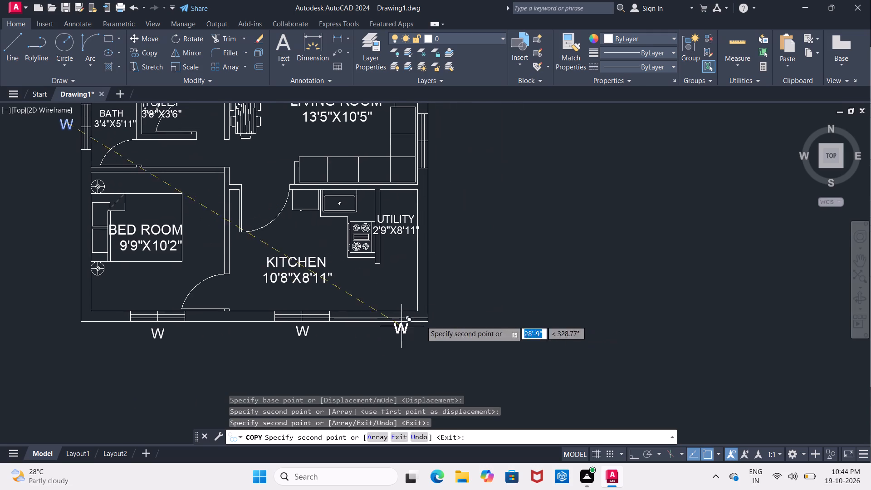
{"action": "middle_click_drag", "start_coordinate": [467, 226], "coordinate": [436, 286]}
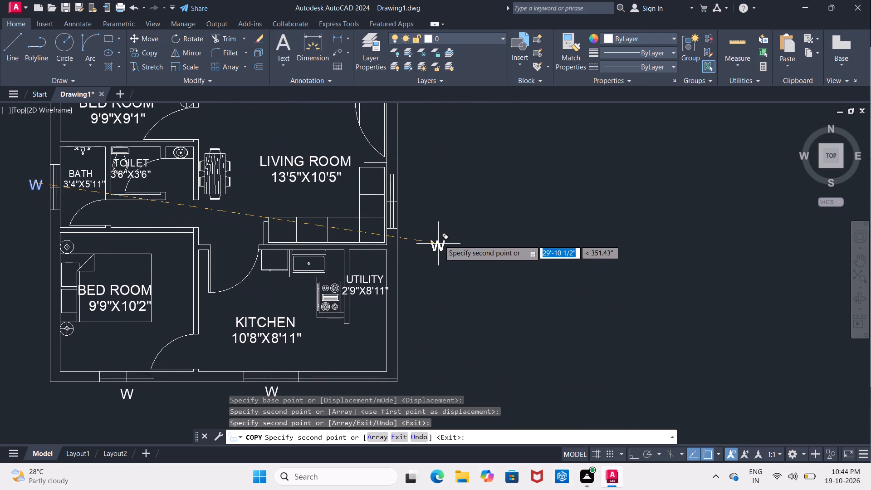
{"action": "scroll", "coordinate": [426, 214], "scroll_direction": "up", "scroll_amount": 1}
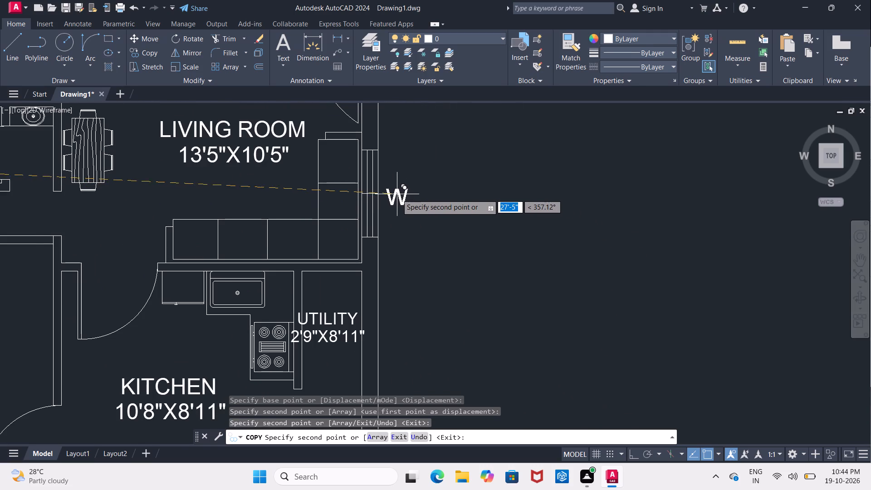
{"action": "scroll", "coordinate": [397, 194], "scroll_direction": "up", "scroll_amount": 3}
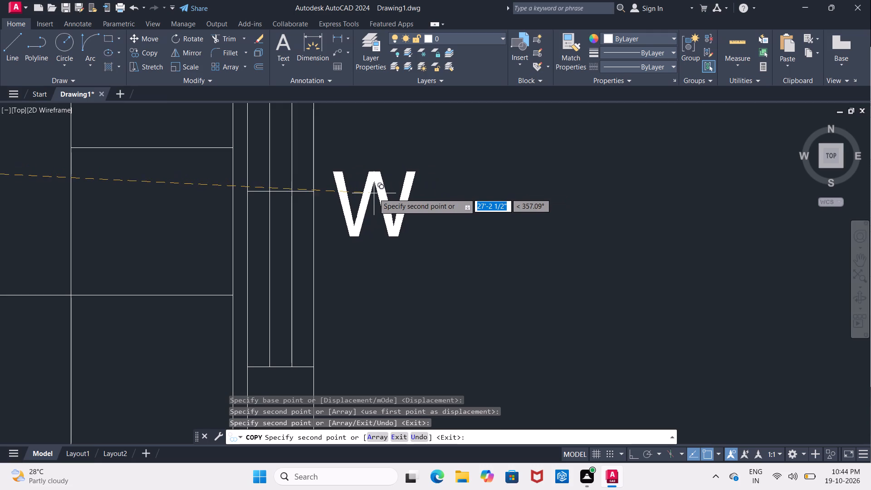
{"action": "left_click", "coordinate": [374, 193]}
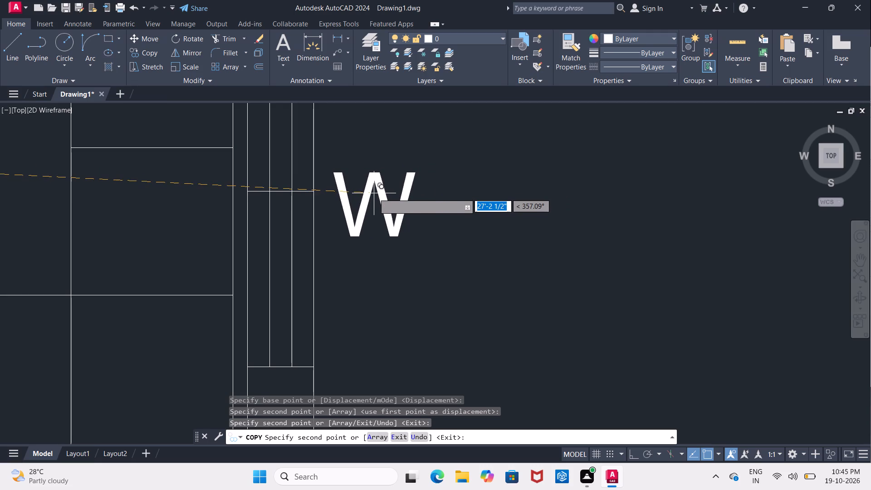
{"action": "scroll", "coordinate": [374, 205], "scroll_direction": "down", "scroll_amount": 4}
{"action": "middle_click_drag", "start_coordinate": [372, 178], "coordinate": [357, 291]}
{"action": "middle_click_drag", "start_coordinate": [363, 222], "coordinate": [363, 229]}
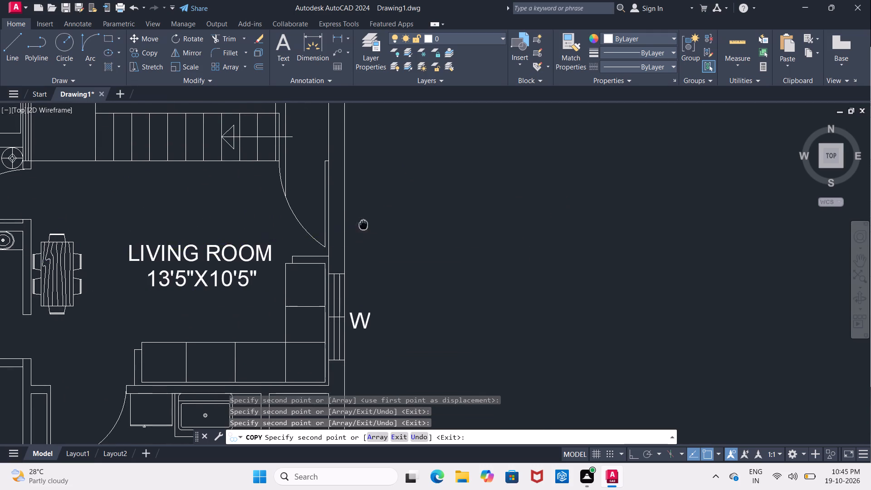
{"action": "middle_click_drag", "start_coordinate": [363, 229], "coordinate": [339, 328]}
{"action": "scroll", "coordinate": [351, 214], "scroll_direction": "down", "scroll_amount": 3}
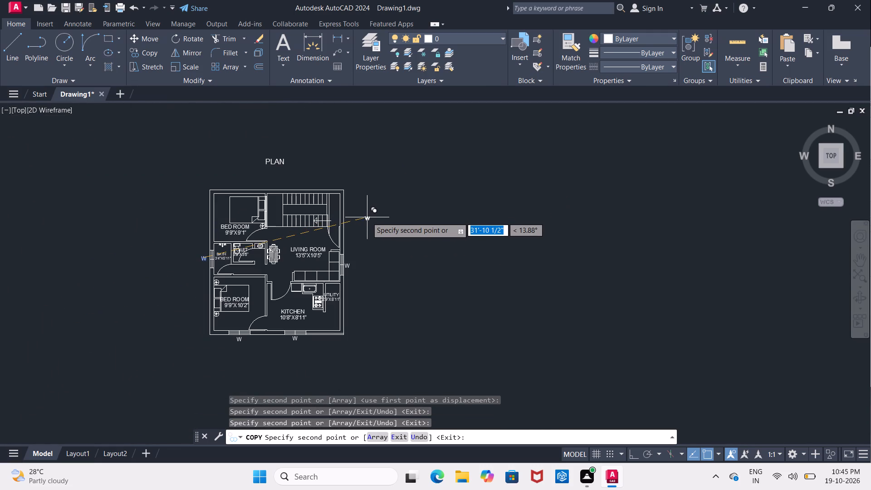
{"action": "key", "text": "Escape"}
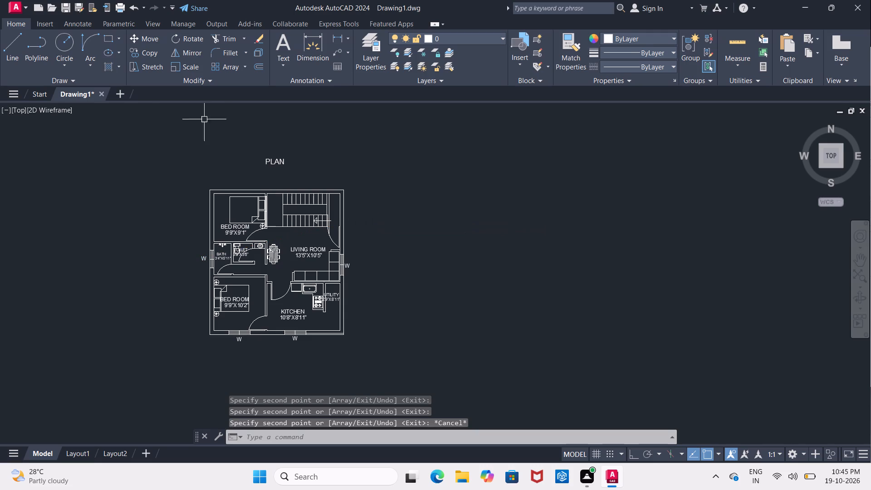
Draw a horizontal underline beneath the "PLAN" title with the Line command, with Ortho mode on.
{"action": "left_click", "coordinate": [19, 47]}
{"action": "scroll", "coordinate": [252, 168], "scroll_direction": "up", "scroll_amount": 1}
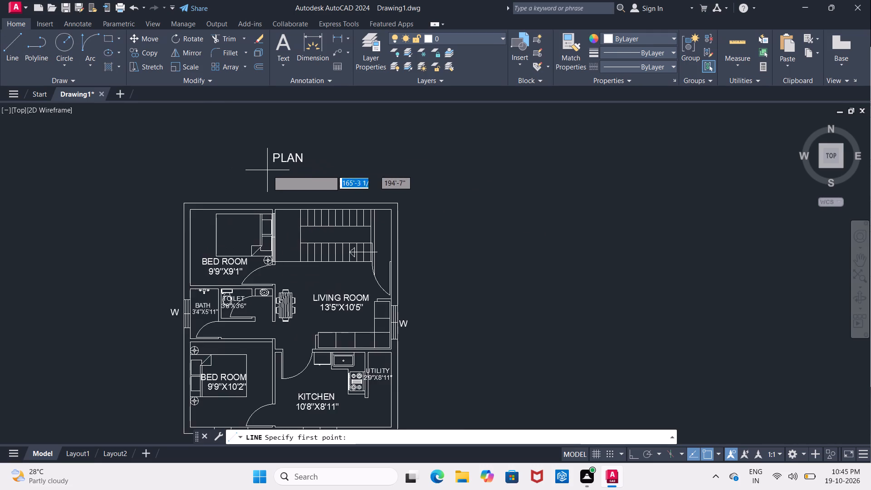
{"action": "scroll", "coordinate": [268, 170], "scroll_direction": "up", "scroll_amount": 2}
{"action": "left_click", "coordinate": [274, 152]}
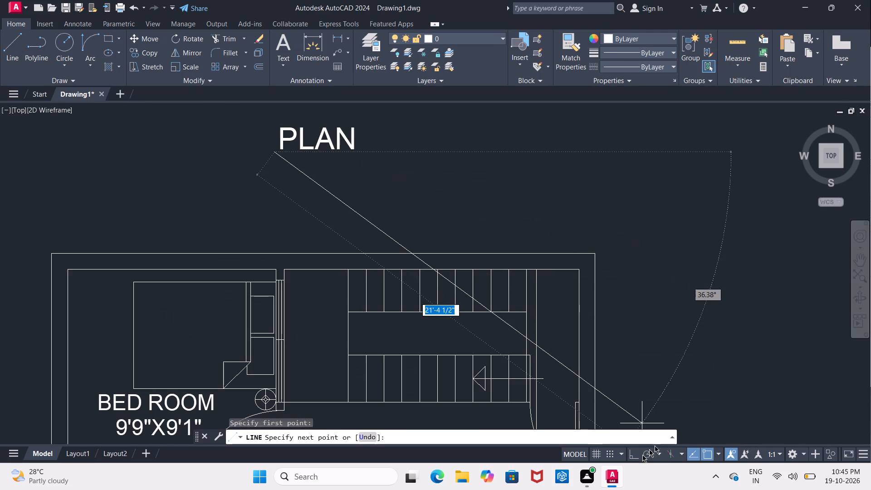
{"action": "left_click", "coordinate": [630, 455]}
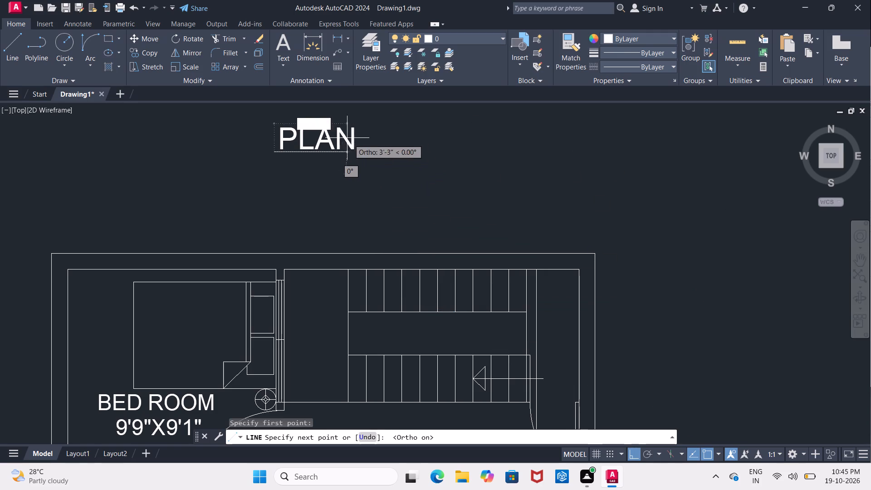
{"action": "left_click", "coordinate": [358, 150]}
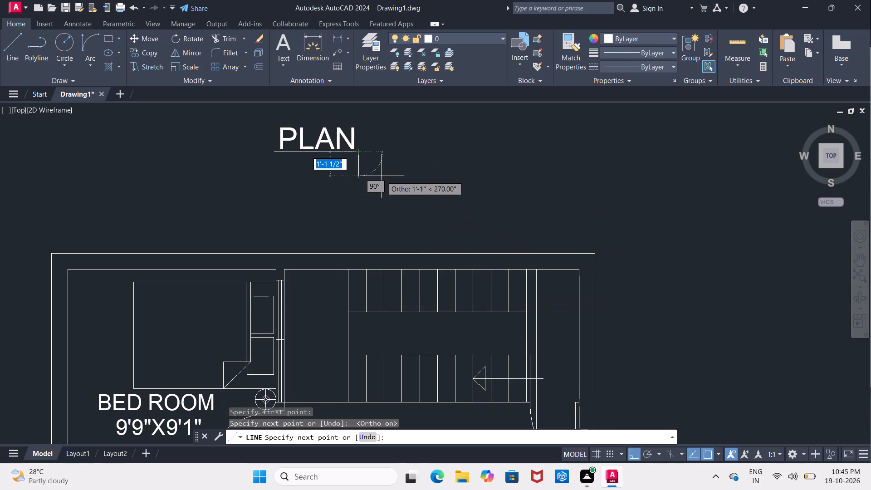
{"action": "key", "text": "Escape"}
Draw a rectangular border around the floor plan and its PLAN title, about 32'-3" wide by 44'-9" high.
{"action": "scroll", "coordinate": [422, 171], "scroll_direction": "down", "scroll_amount": 3}
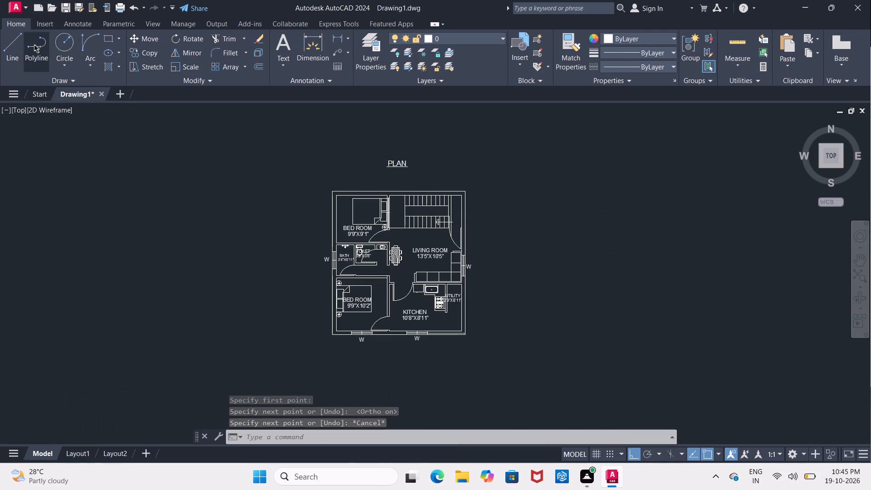
{"action": "left_click", "coordinate": [106, 38]}
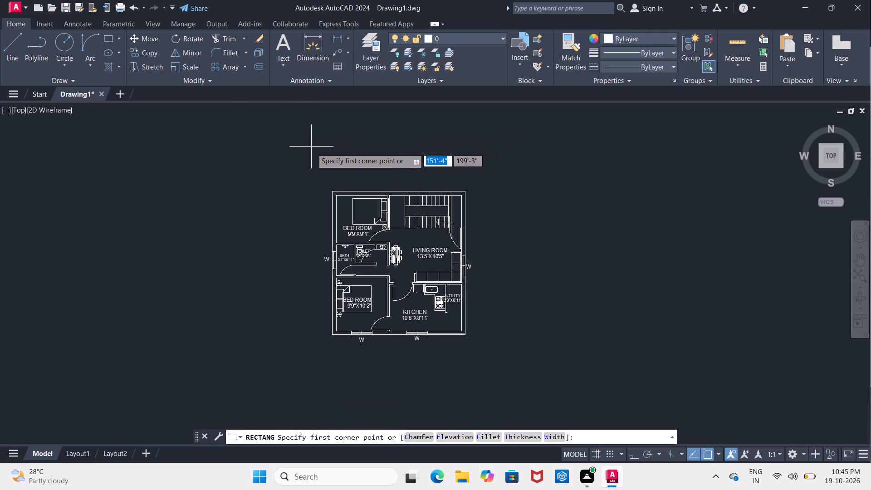
{"action": "left_click", "coordinate": [312, 147]}
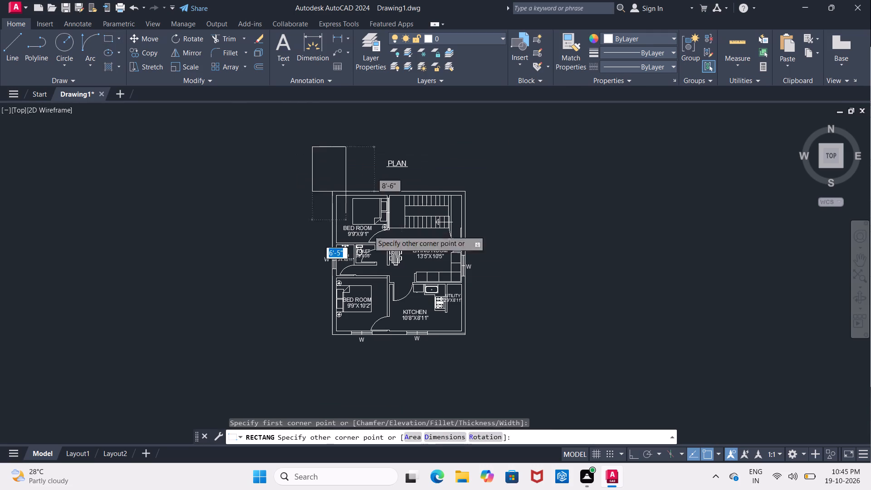
{"action": "left_click", "coordinate": [481, 382]}
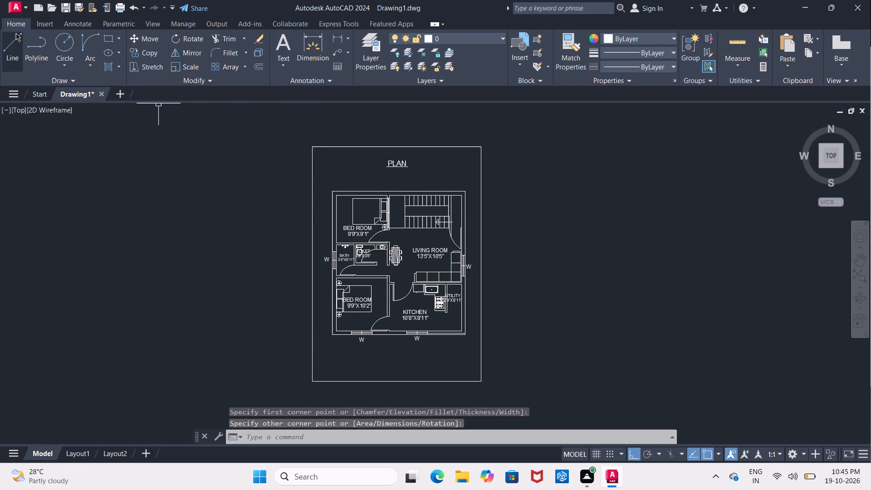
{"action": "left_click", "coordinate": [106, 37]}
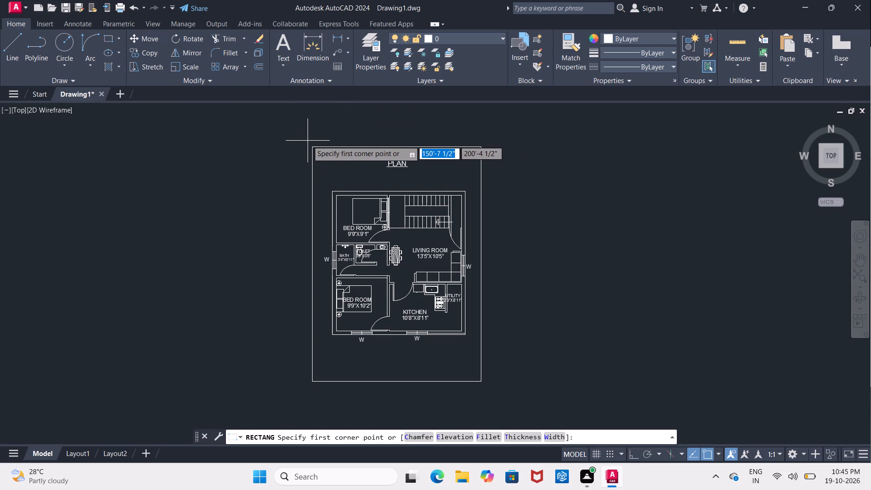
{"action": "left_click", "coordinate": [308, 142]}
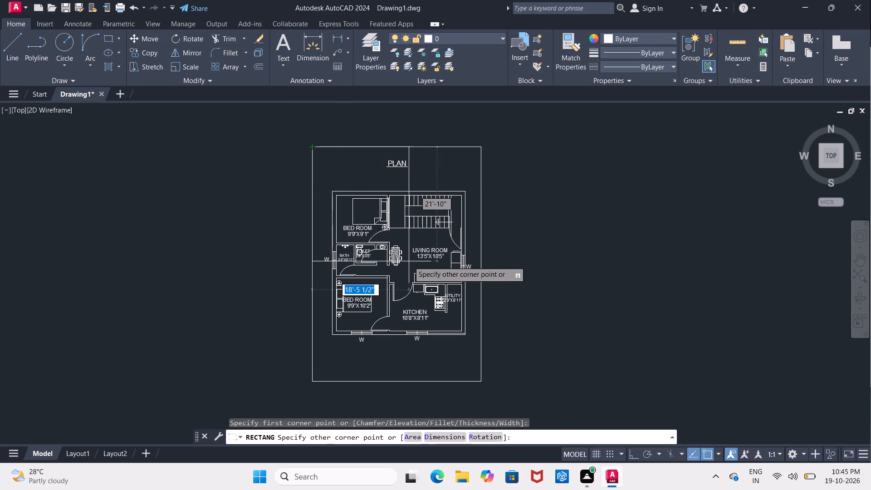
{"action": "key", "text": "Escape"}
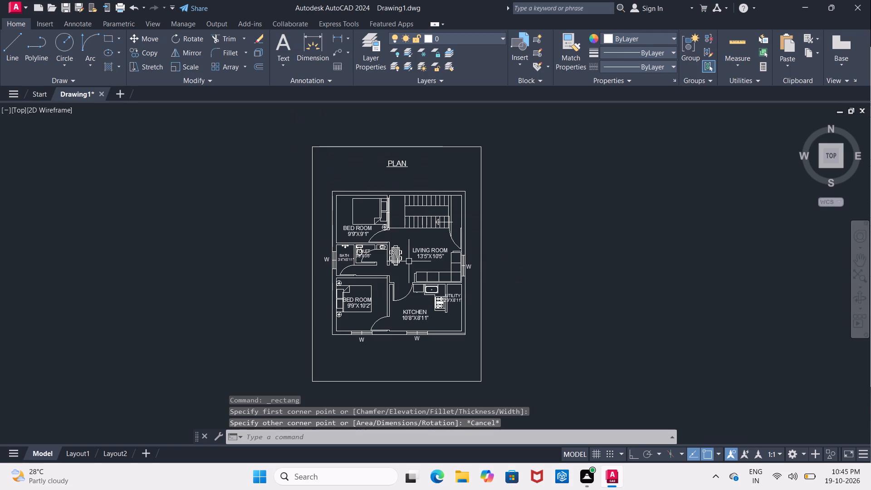
Draw a second rectangle just outside the first border, about 34'-7" wide by 47'-0" high, to form a double frame.
{"action": "left_click", "coordinate": [110, 38]}
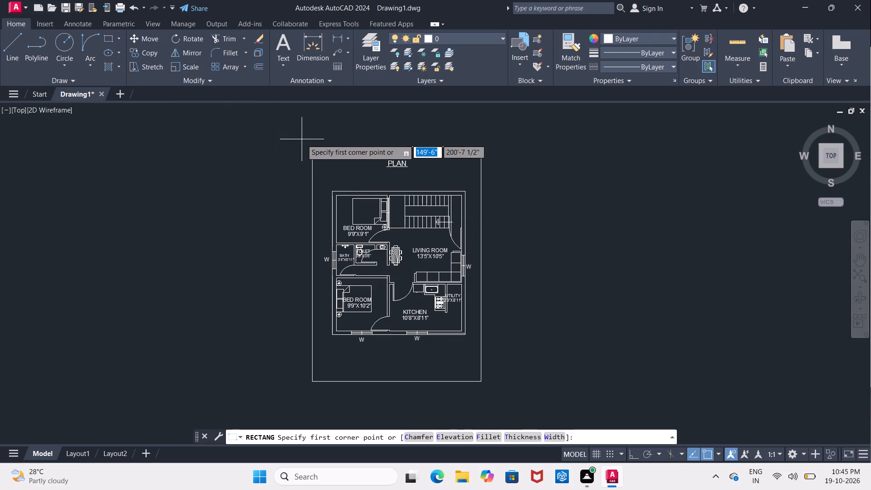
{"action": "left_click", "coordinate": [306, 142]}
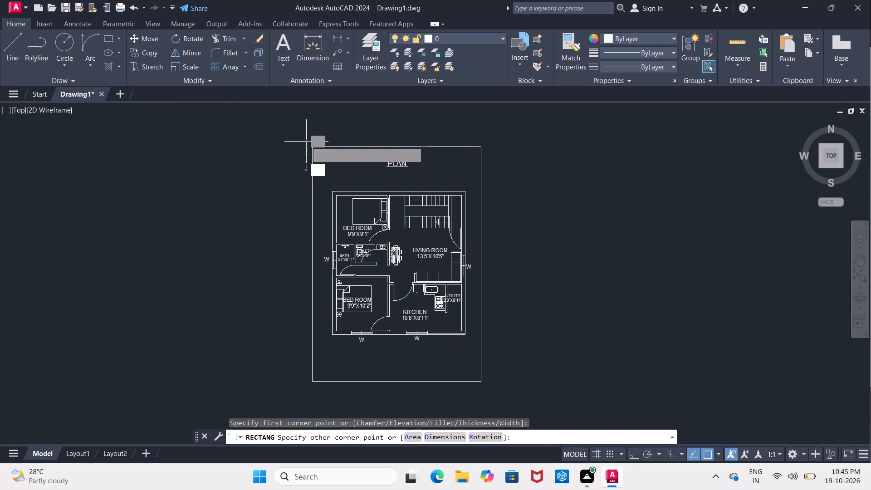
{"action": "left_click", "coordinate": [488, 388]}
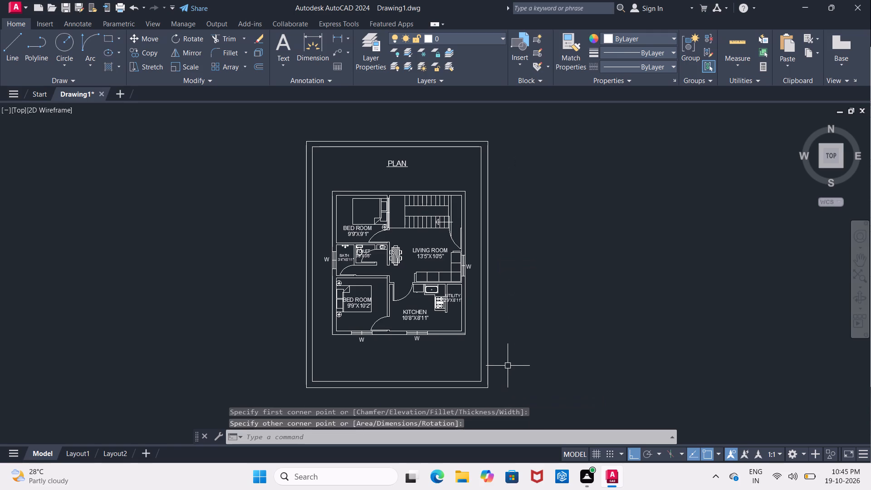
Save the drawing as "Drawing1.dwg LOG ON" in the mallikarjun folder on the Desktop, as an AutoCAD 2018 drawing.
{"action": "middle_click_drag", "start_coordinate": [509, 366], "coordinate": [450, 337]}
{"action": "scroll", "coordinate": [450, 337], "scroll_direction": "down", "scroll_amount": 1}
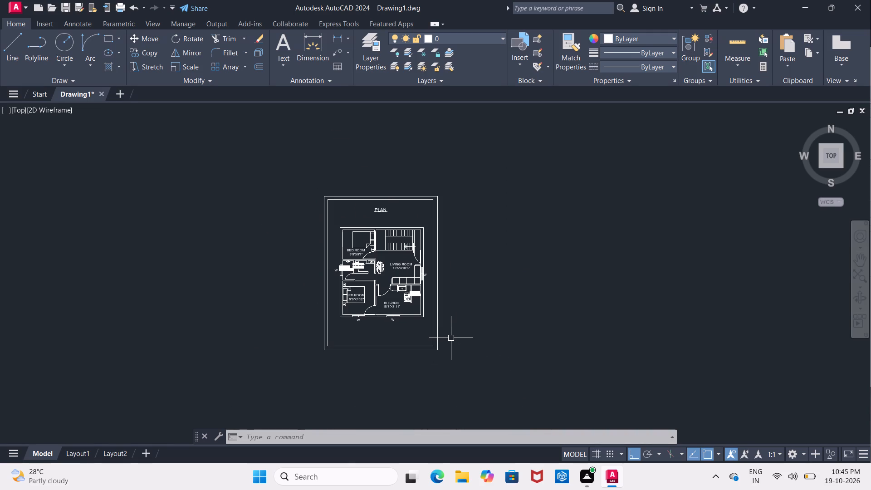
{"action": "left_click", "coordinate": [25, 10]}
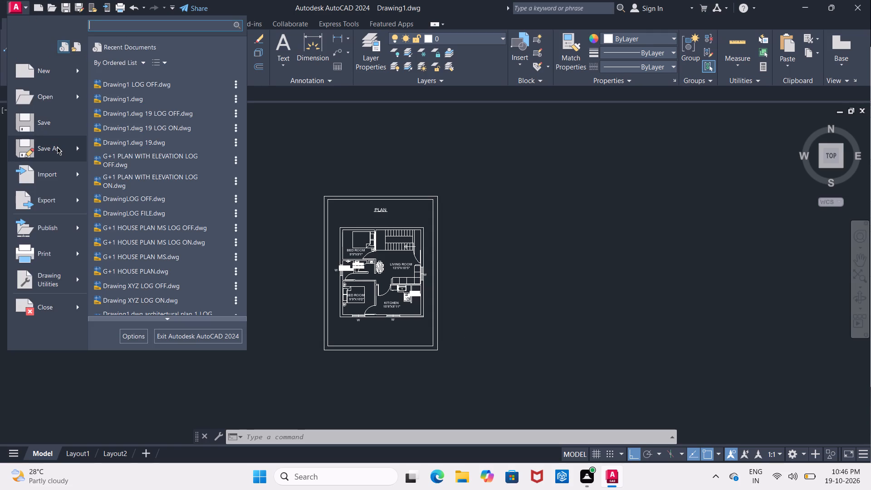
{"action": "left_click", "coordinate": [122, 93]}
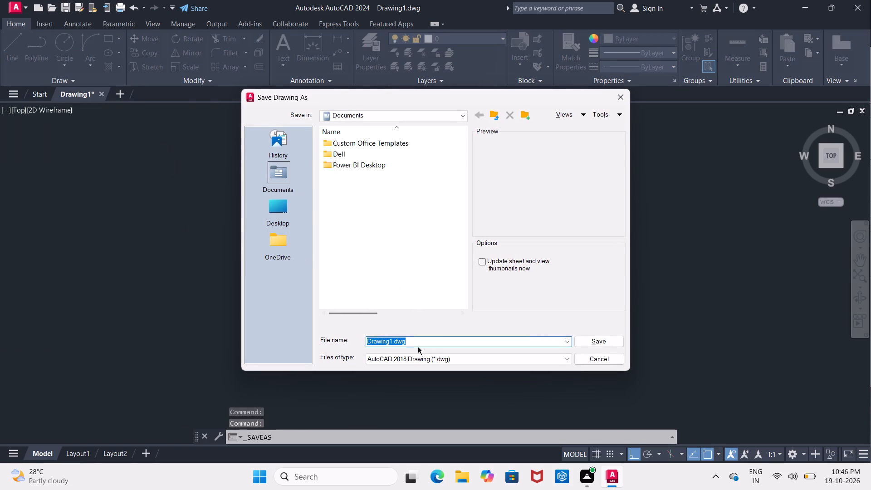
{"action": "double_click", "coordinate": [277, 216]}
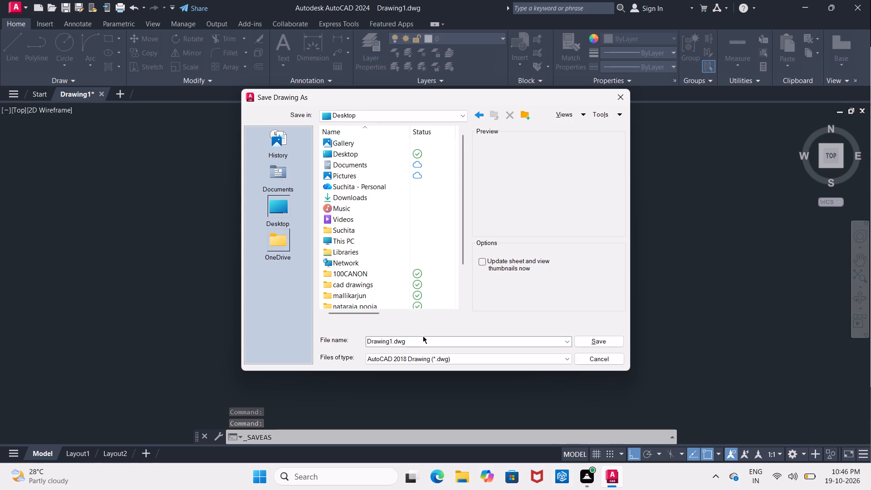
{"action": "left_click", "coordinate": [379, 298]}
{"action": "left_click", "coordinate": [379, 298]}
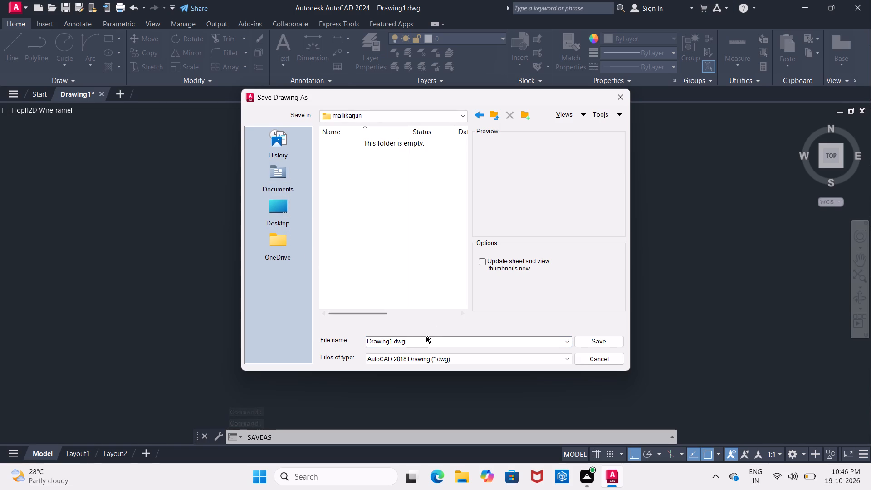
{"action": "left_click", "coordinate": [426, 336]}
{"action": "left_click", "coordinate": [426, 341]}
{"action": "left_click", "coordinate": [441, 354]}
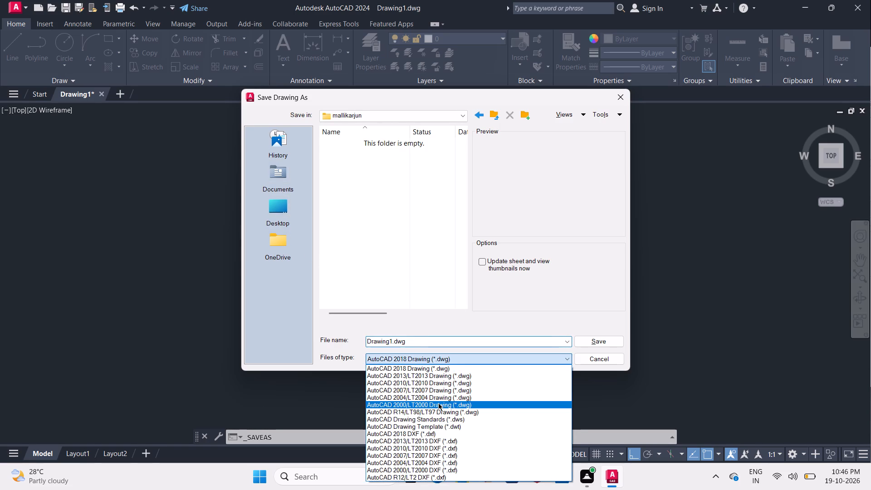
{"action": "left_click", "coordinate": [470, 337]}
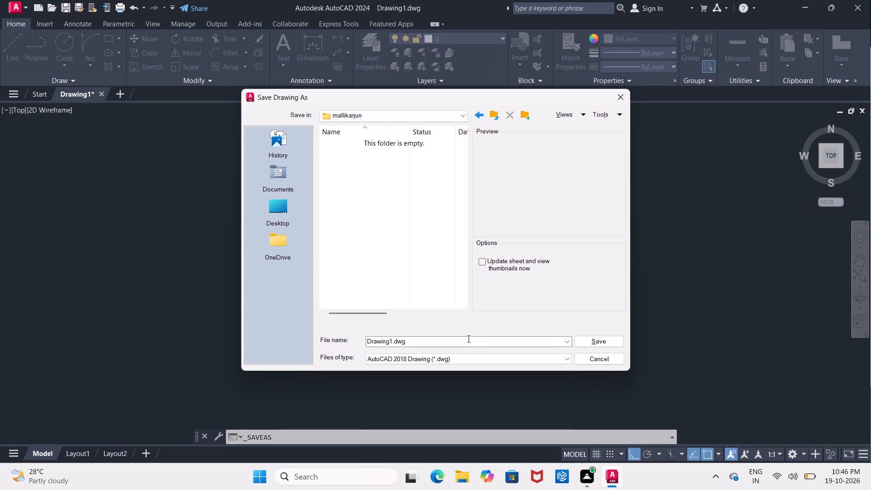
{"action": "left_click", "coordinate": [468, 341]}
{"action": "left_click", "coordinate": [468, 342]}
{"action": "key", "text": "space"}
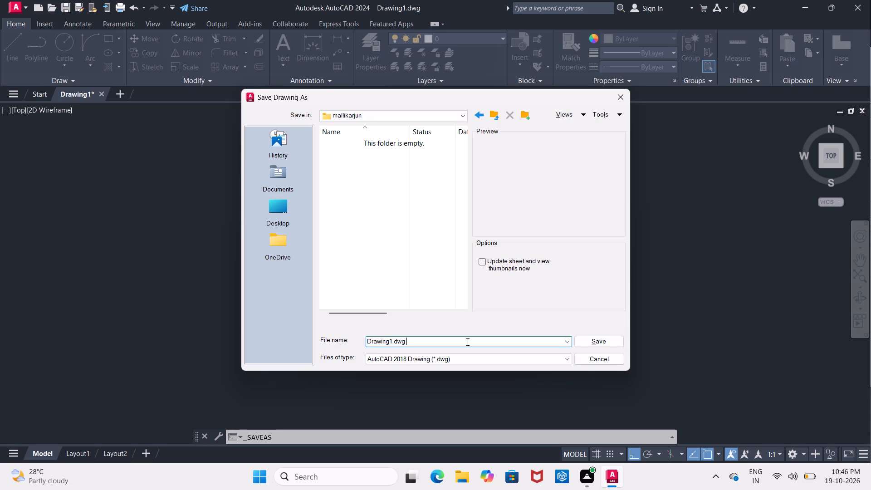
{"action": "type", "text": "LOG ON"}
{"action": "left_click", "coordinate": [614, 342]}
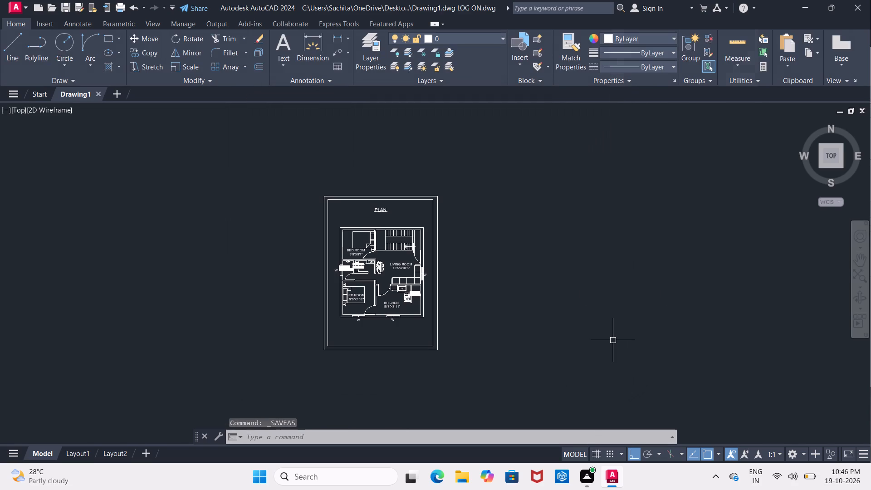
Turn off log file recording with the LOGFILEOFF command and dismiss the web and mobile notice.
{"action": "type", "text": "LOG"}
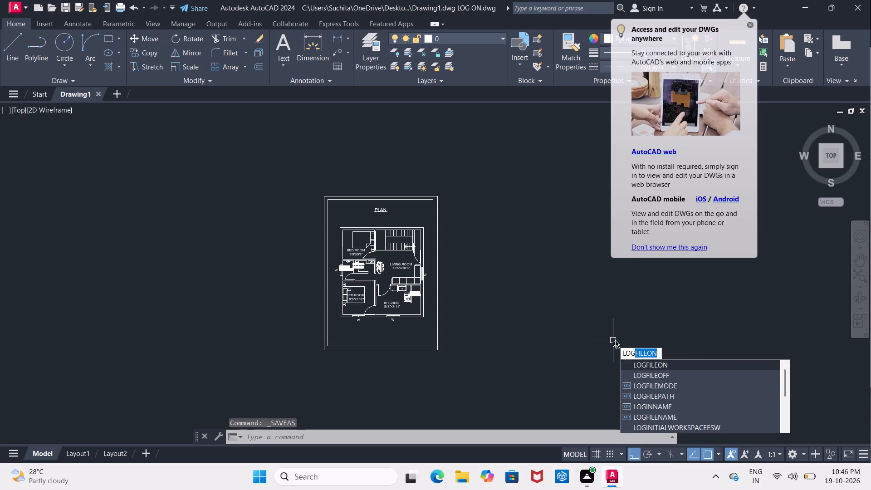
{"action": "left_click", "coordinate": [646, 376]}
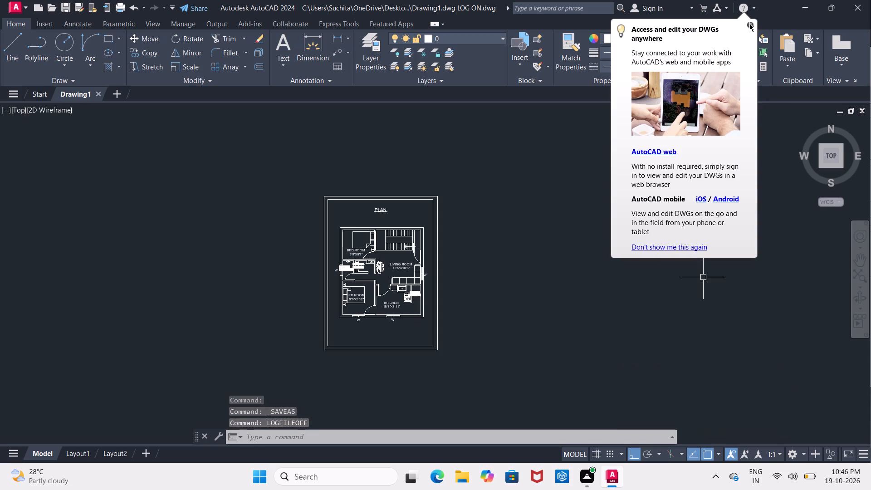
{"action": "left_click", "coordinate": [749, 24]}
Save another copy of the drawing as "Drawing1.dwg LOG OFF" in the same folder.
{"action": "left_click", "coordinate": [12, 5]}
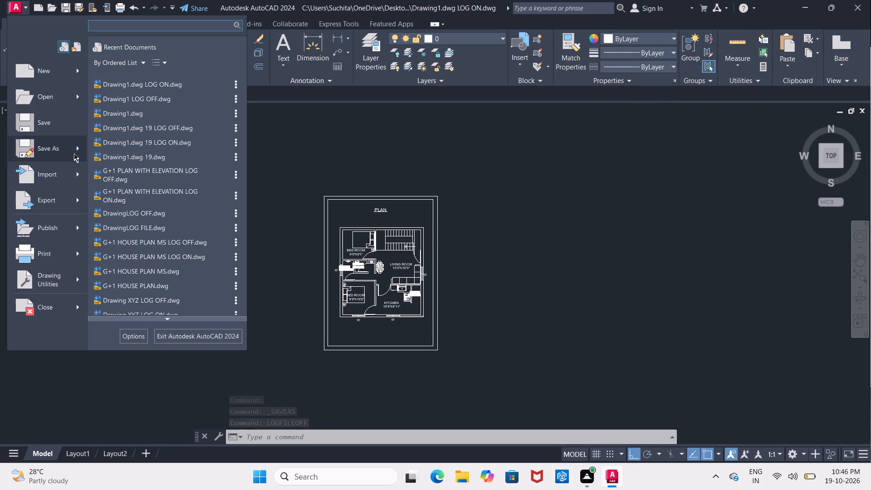
{"action": "left_click", "coordinate": [138, 96]}
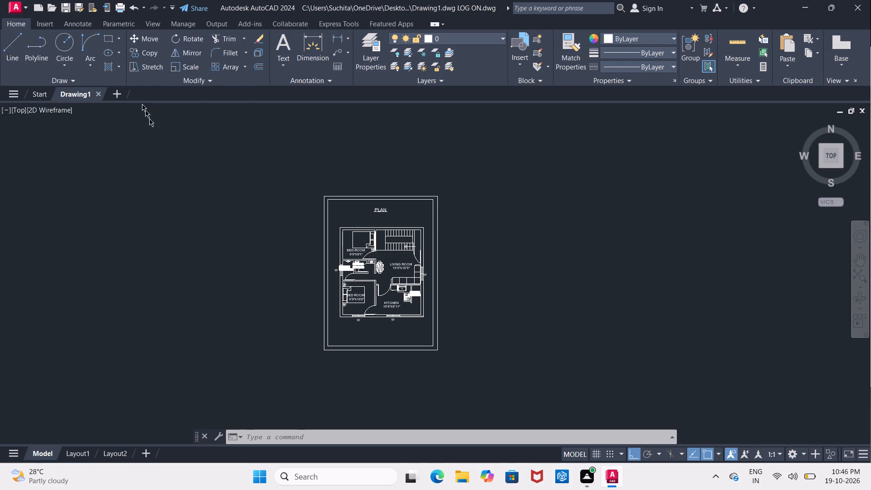
{"action": "left_click", "coordinate": [463, 342]}
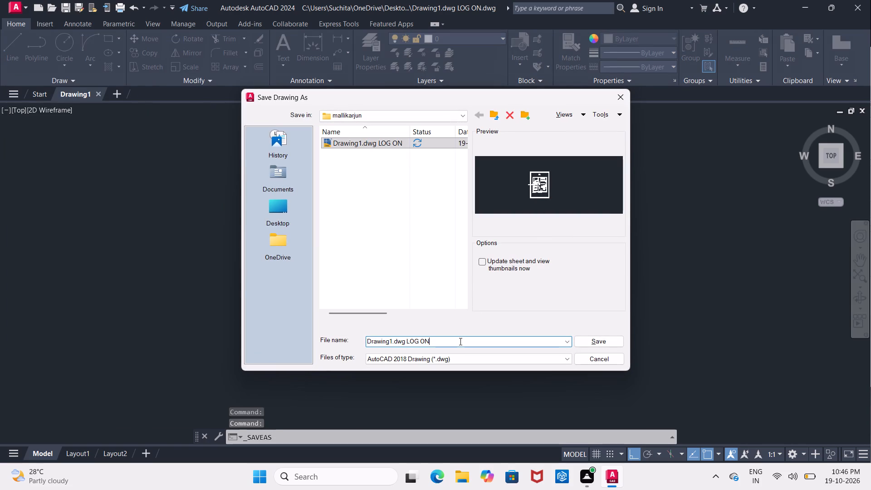
{"action": "key", "text": "BackSpace"}
{"action": "type", "text": "FF"}
{"action": "left_click", "coordinate": [598, 338]}
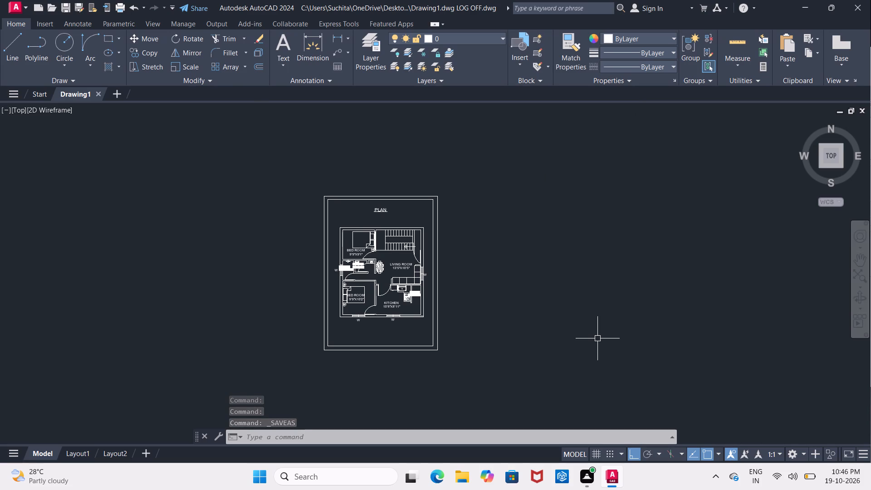
Set up a plot with the DWG To PDF.pc3 plotter and ISO A3 (297.00 x 420.00 MM) paper.
{"action": "key", "text": "ctrl+p"}
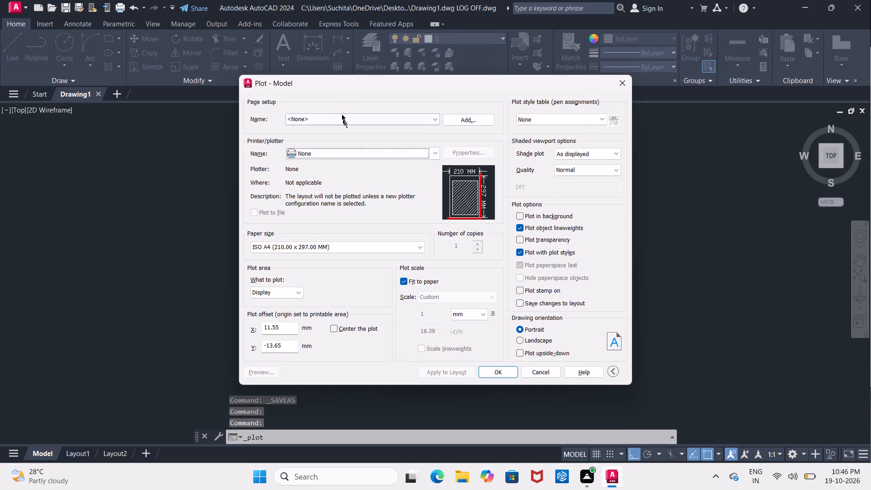
{"action": "left_click", "coordinate": [416, 154]}
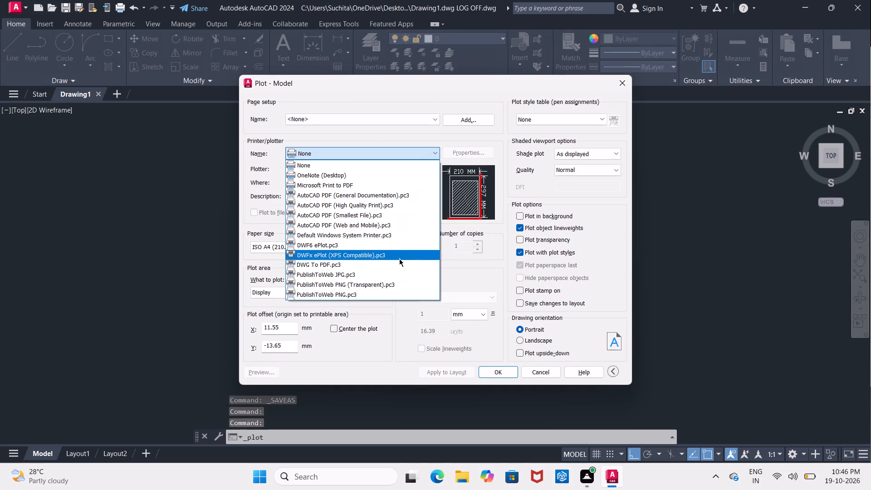
{"action": "left_click", "coordinate": [399, 262]}
{"action": "left_click", "coordinate": [398, 250]}
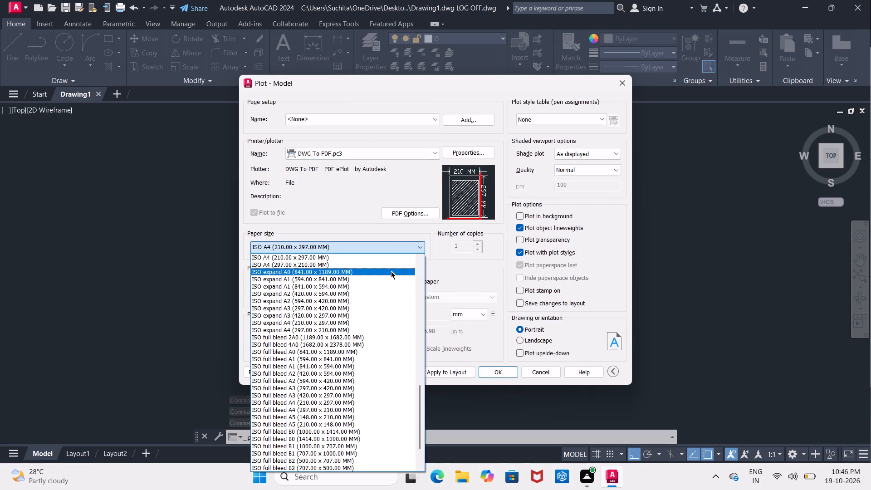
{"action": "scroll", "coordinate": [391, 265], "scroll_direction": "up", "scroll_amount": 1}
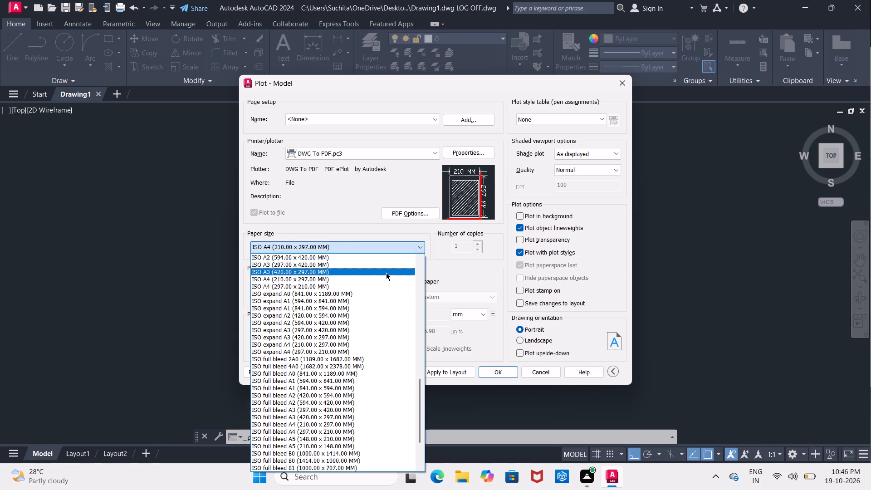
{"action": "left_click", "coordinate": [385, 265]}
Set the plot area to a Window enclosing the double border around the floor plan.
{"action": "left_click", "coordinate": [267, 289]}
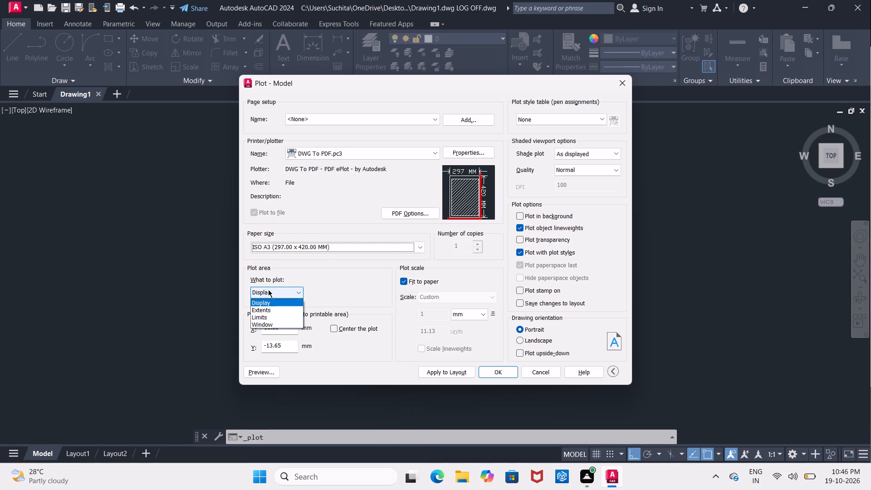
{"action": "left_click", "coordinate": [274, 325]}
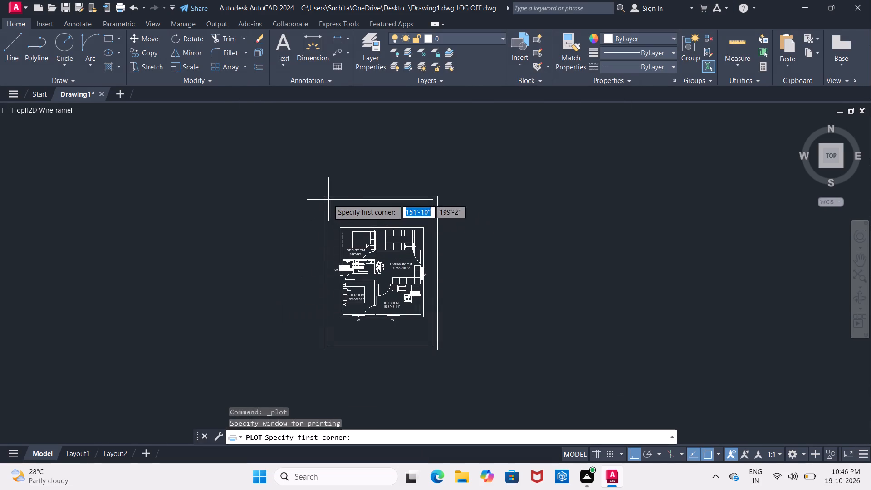
{"action": "left_click", "coordinate": [320, 197]}
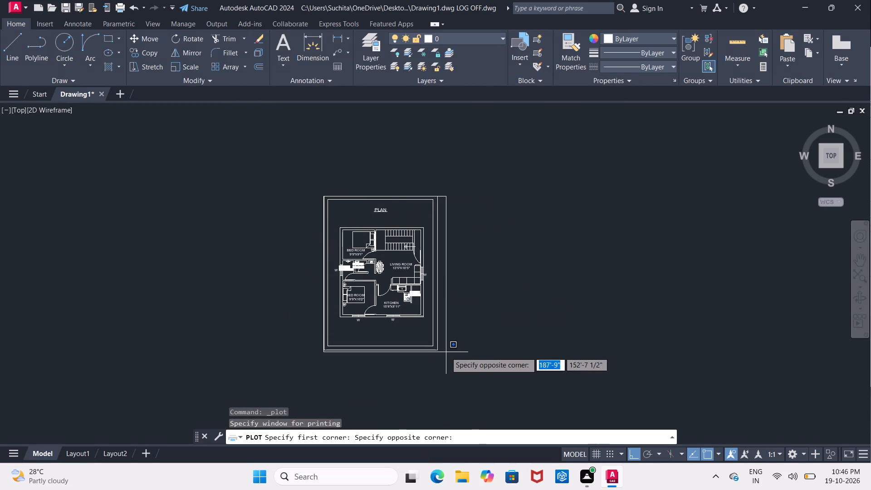
{"action": "left_click", "coordinate": [435, 352]}
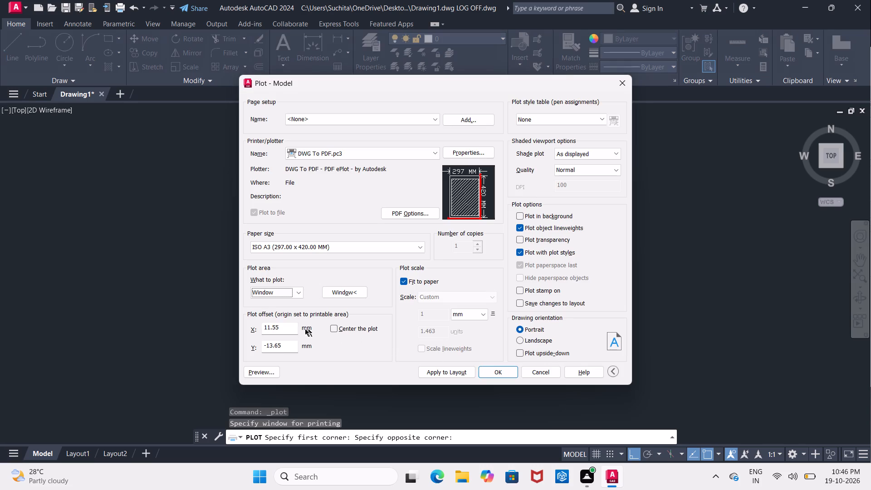
Preview the A3 plot, close the preview and centre the plot on the paper.
{"action": "left_click", "coordinate": [263, 367]}
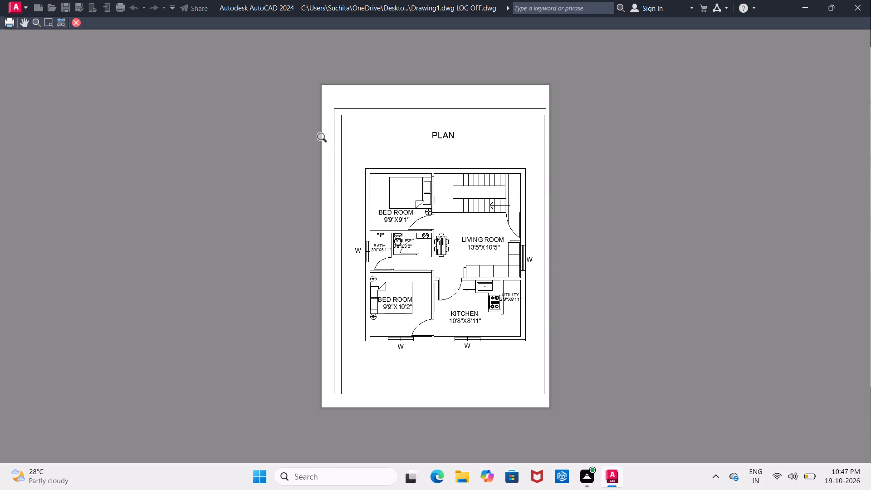
{"action": "left_click", "coordinate": [79, 24]}
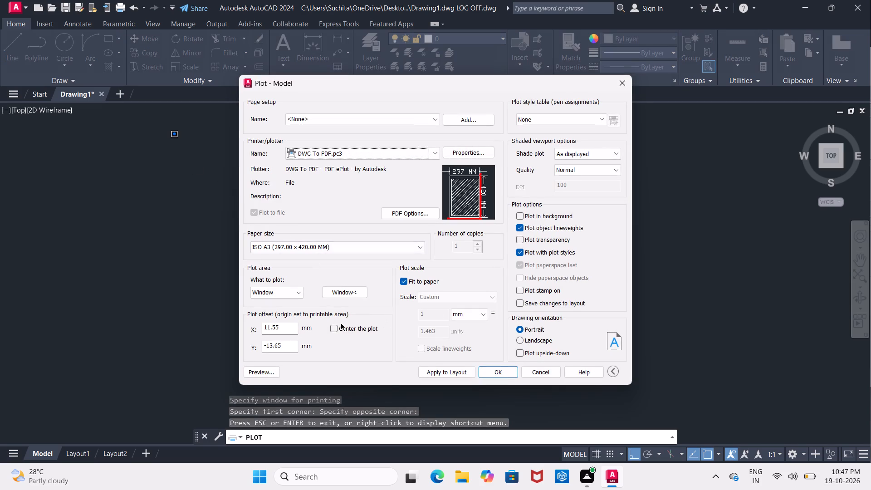
{"action": "left_click", "coordinate": [333, 327]}
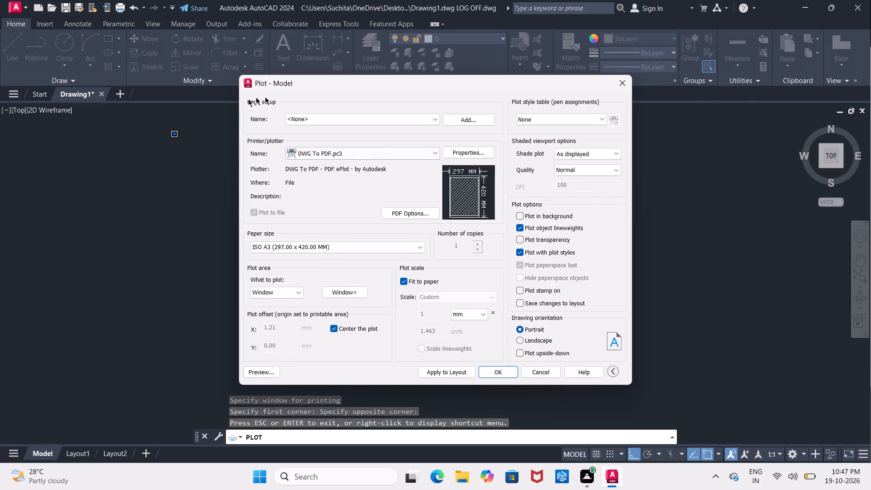
Plot the floor plan to a PDF named "Drawing1.dwg -Model.pdf" in the mallikarjun folder on the Desktop.
{"action": "left_click", "coordinate": [502, 370]}
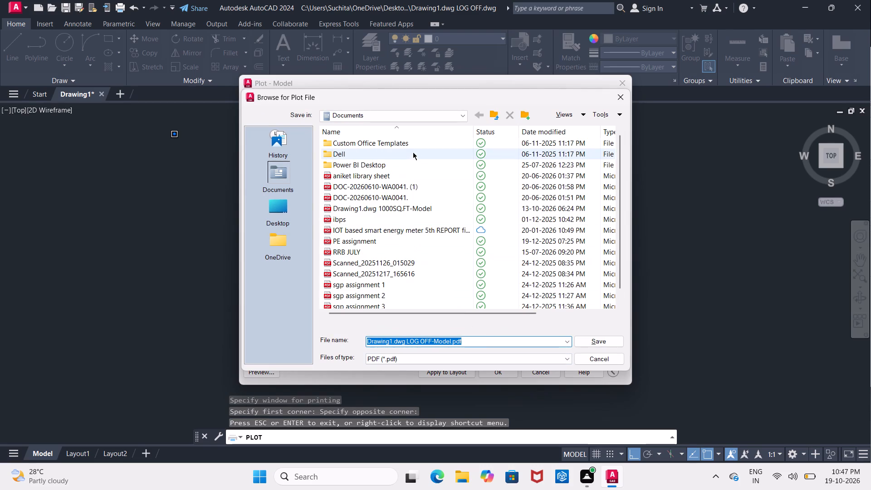
{"action": "double_click", "coordinate": [284, 205]}
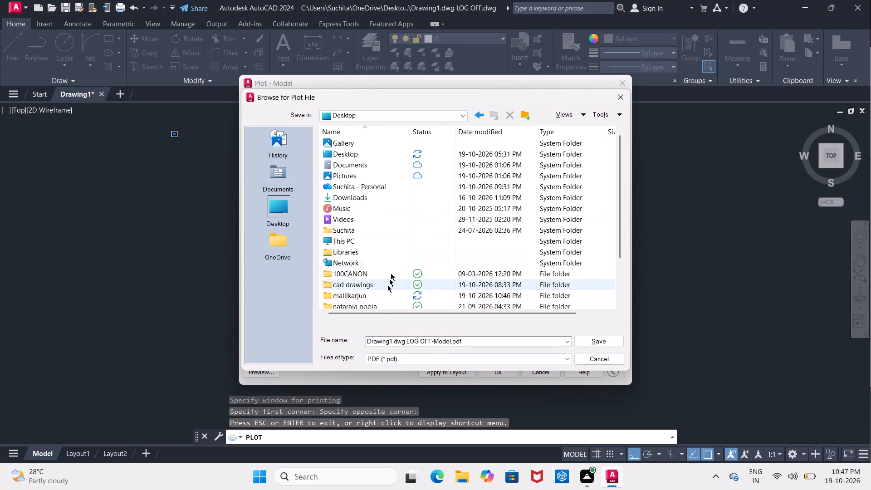
{"action": "double_click", "coordinate": [386, 299]}
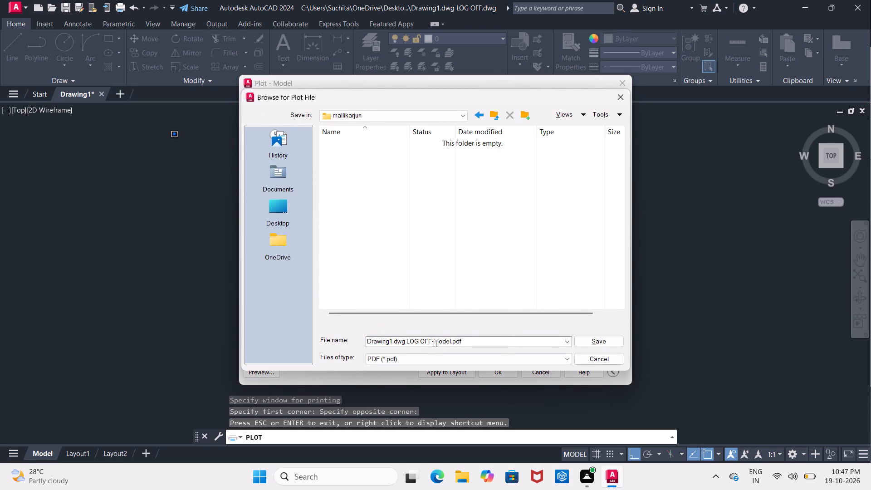
{"action": "left_click", "coordinate": [432, 342]}
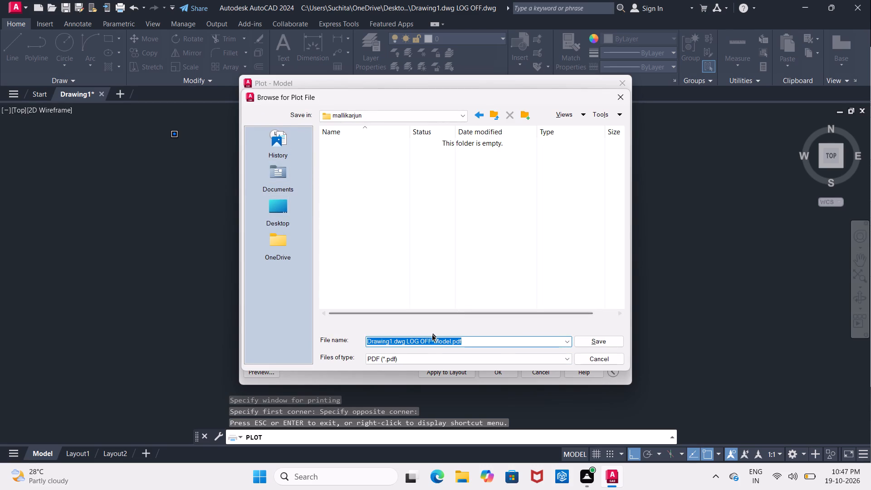
{"action": "left_click", "coordinate": [430, 338]}
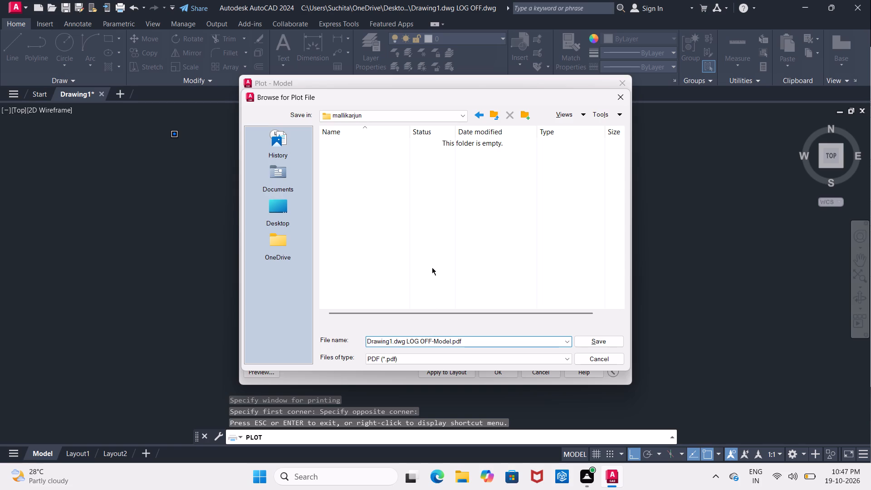
{"action": "key", "text": "BackSpace"}
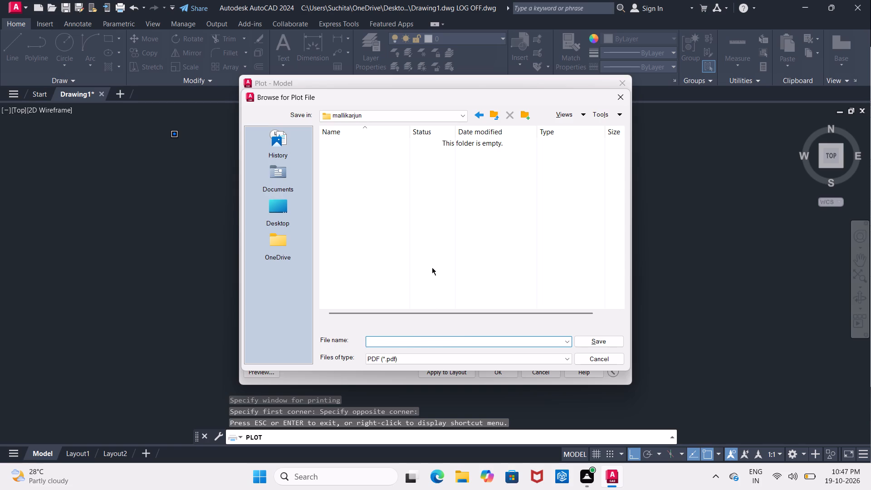
{"action": "key", "text": "BackSpace"}
{"action": "key", "text": "BackSpace"}
{"action": "key", "text": "BackSpace"}
{"action": "key", "text": "BackSpace"}
{"action": "key", "text": "BackSpace"}
{"action": "key", "text": "BackSpace"}
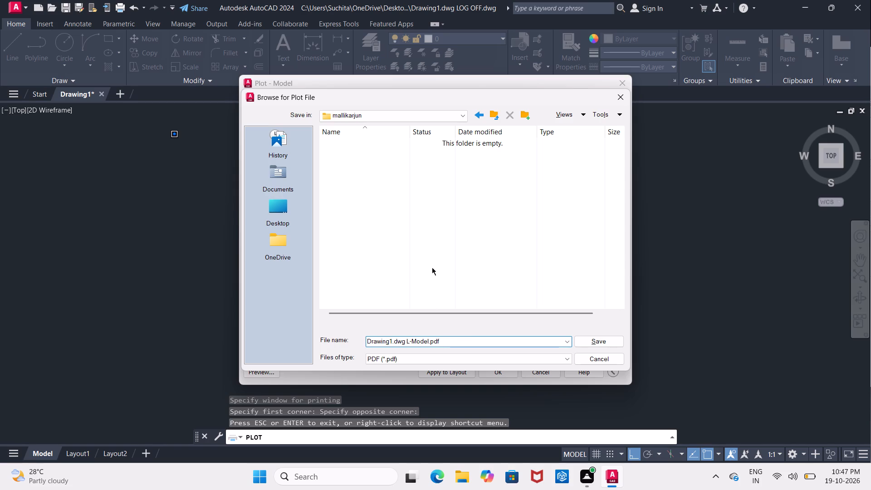
{"action": "left_click", "coordinate": [603, 338]}
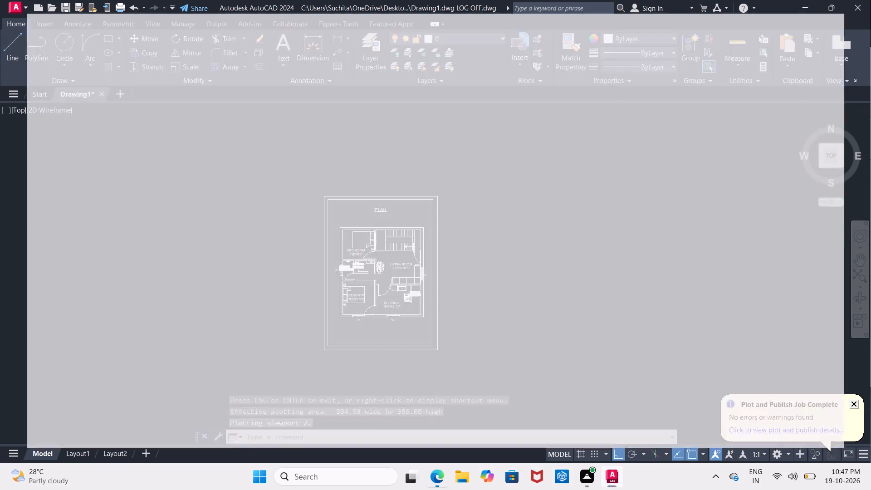
Look through the plotted floor plan PDF in Microsoft Edge from the PLAN title down to the kitchen, and close it.
{"action": "scroll", "coordinate": [470, 285], "scroll_direction": "down", "scroll_amount": 4}
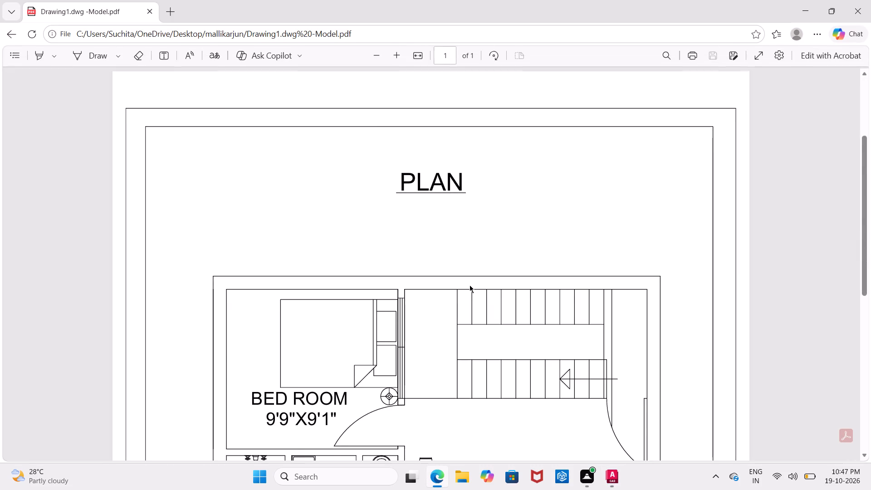
{"action": "scroll", "coordinate": [470, 285], "scroll_direction": "down", "scroll_amount": 3}
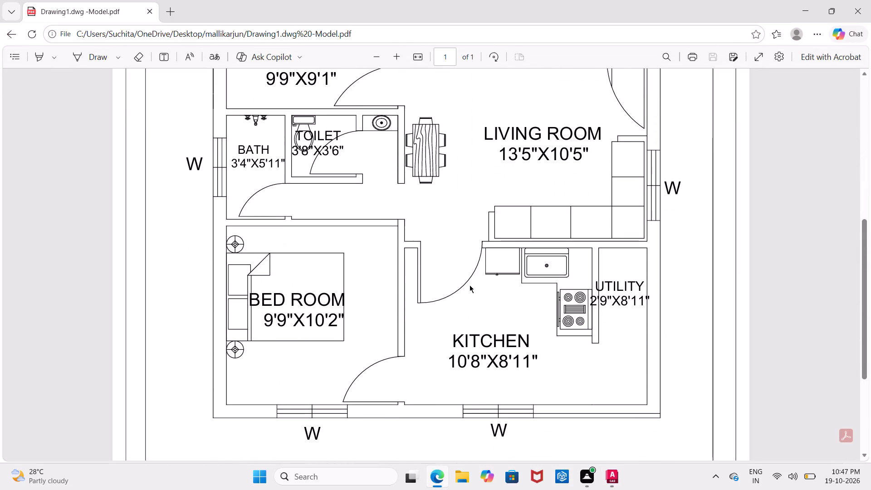
{"action": "left_click", "coordinate": [861, 15]}
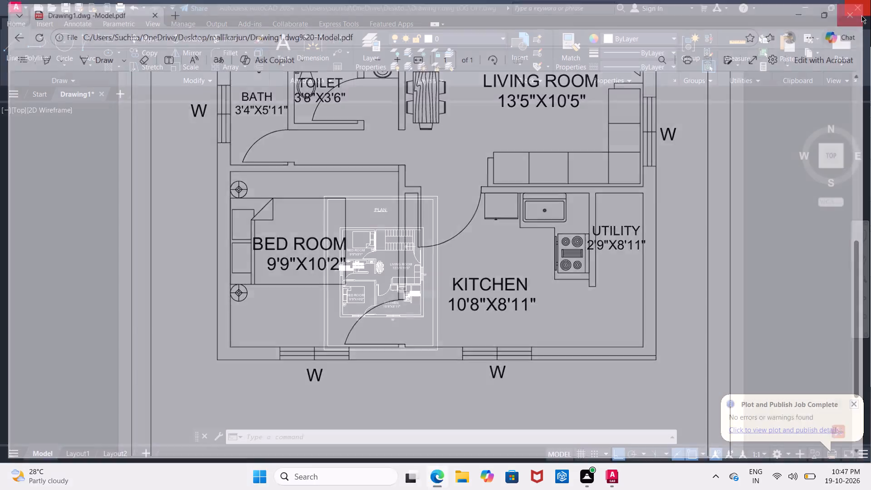